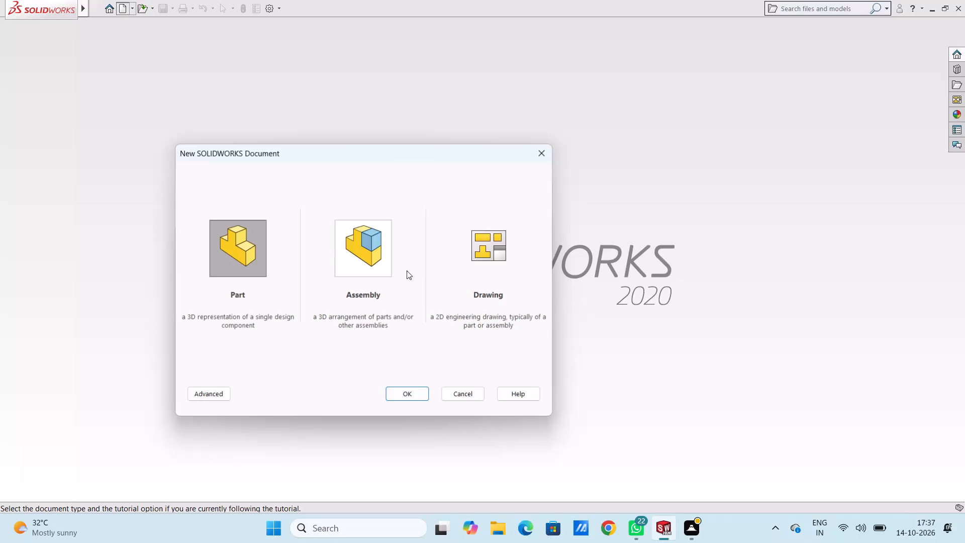
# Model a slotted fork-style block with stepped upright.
# Create a new part document.
pyautogui.click(406, 398)
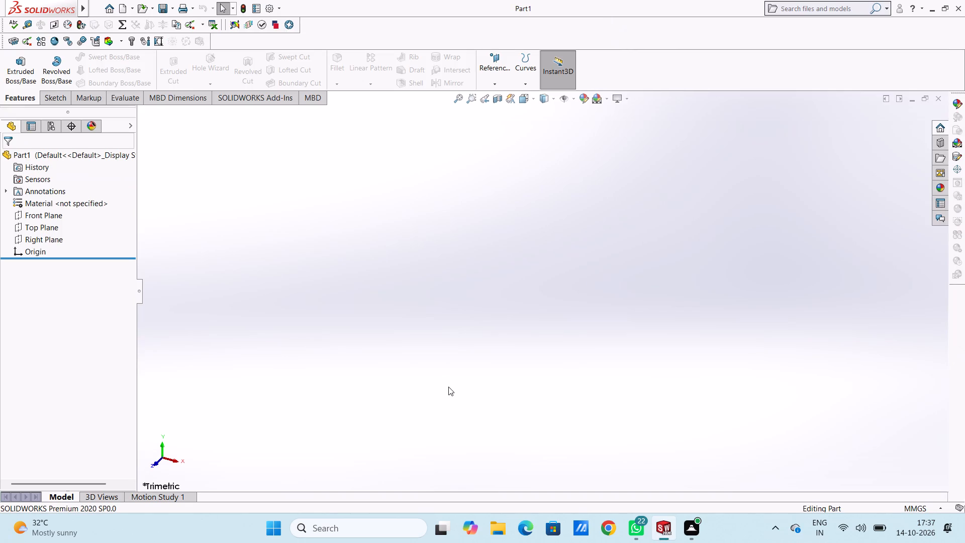
# Start a sketch on the Top Plane.
pyautogui.click(50, 229)
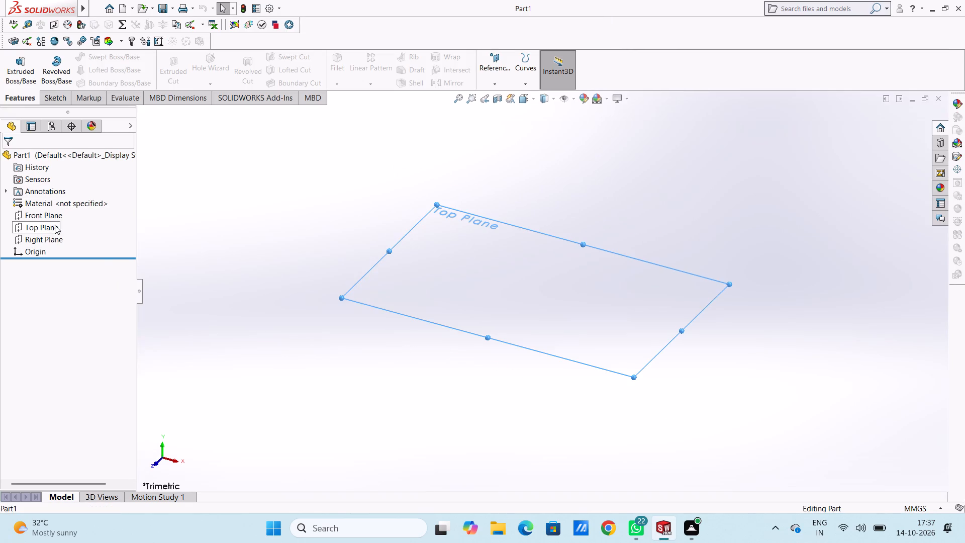
pyautogui.click(55, 213)
pyautogui.click(249, 234)
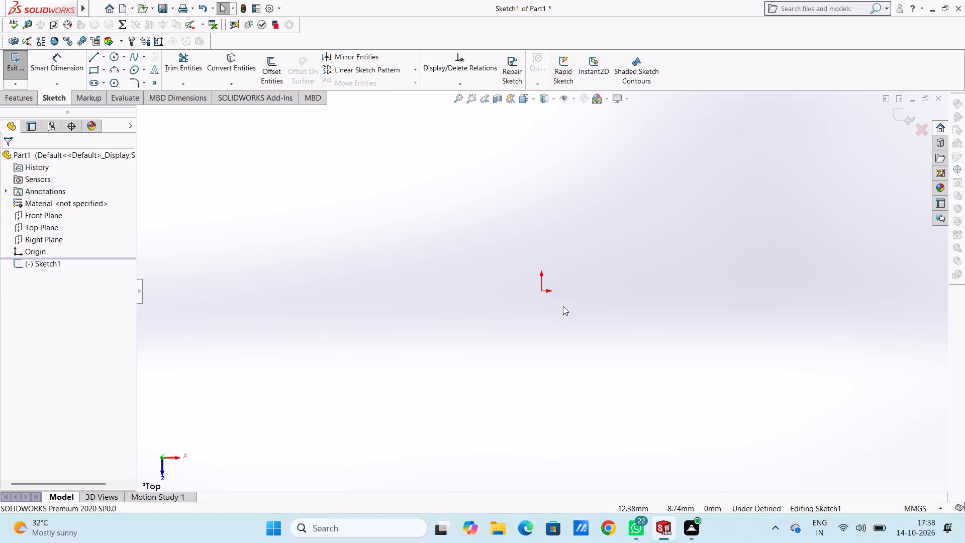
# Draw a center rectangle on the origin, 46 mm high and 82-38 mm wide.
pyautogui.scroll(3, 647, 393)
pyautogui.click(102, 70)
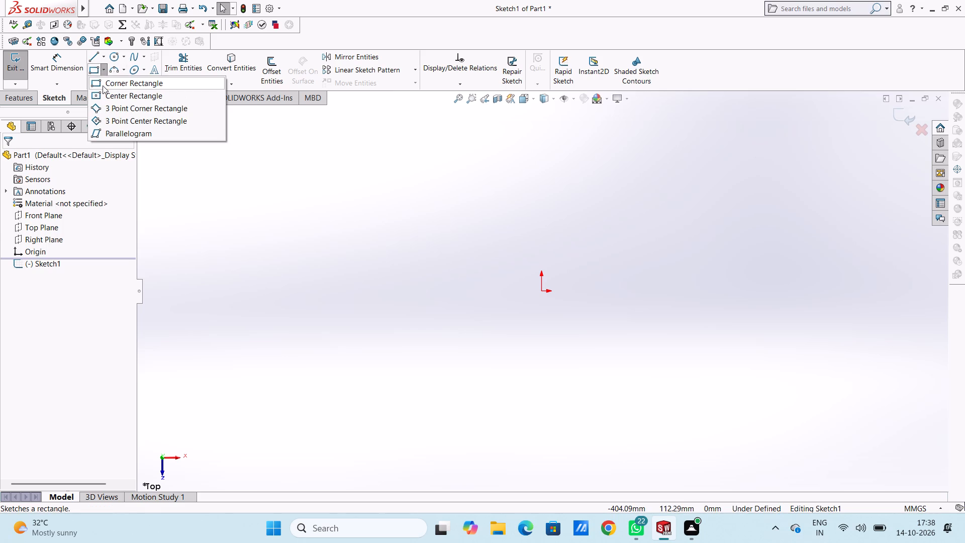
pyautogui.click(103, 93)
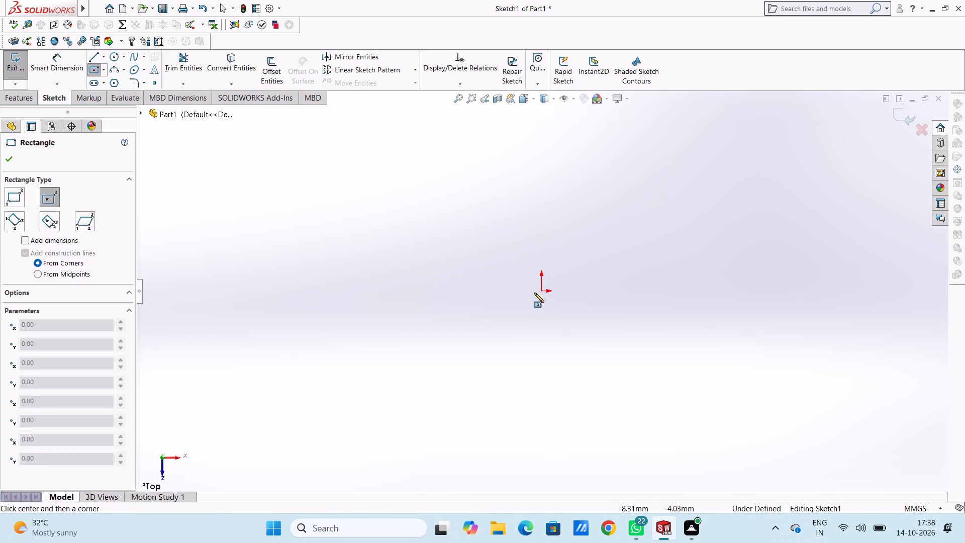
pyautogui.click(541, 292)
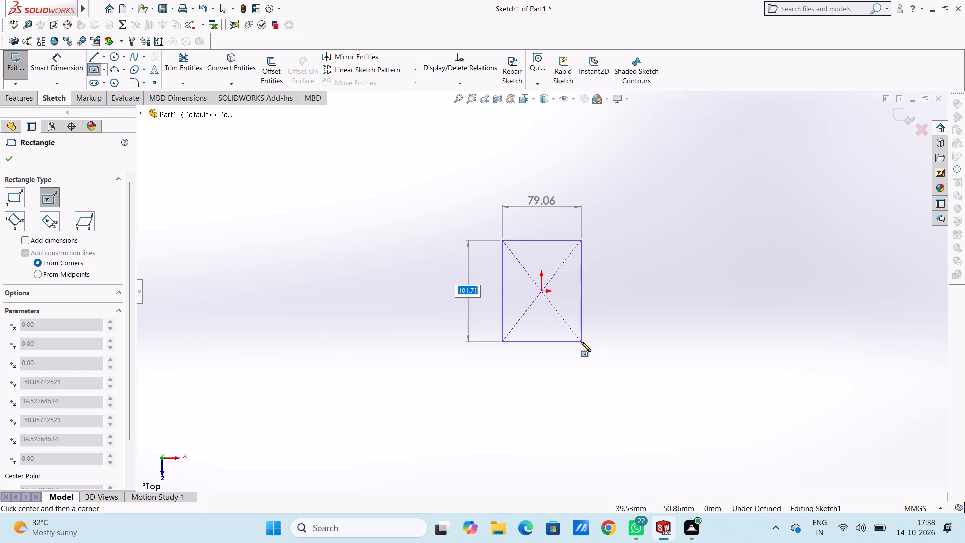
pyautogui.write('46')
pyautogui.press('Return')
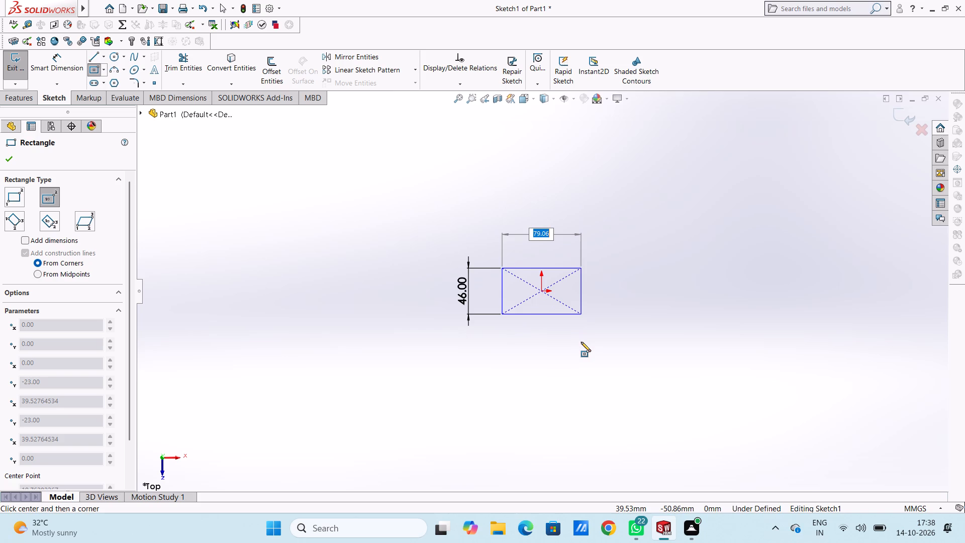
pyautogui.scroll(-5, 570, 316)
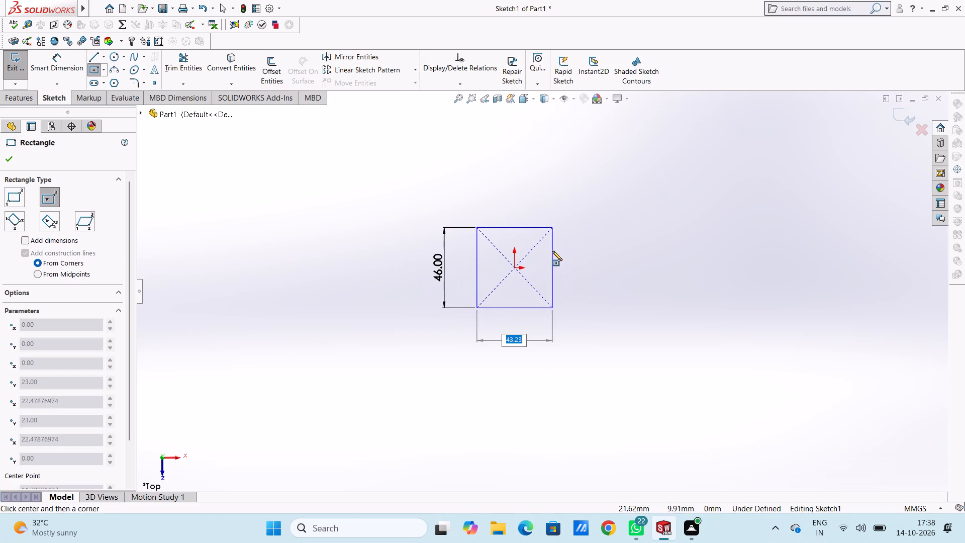
pyautogui.scroll(-3, 522, 226)
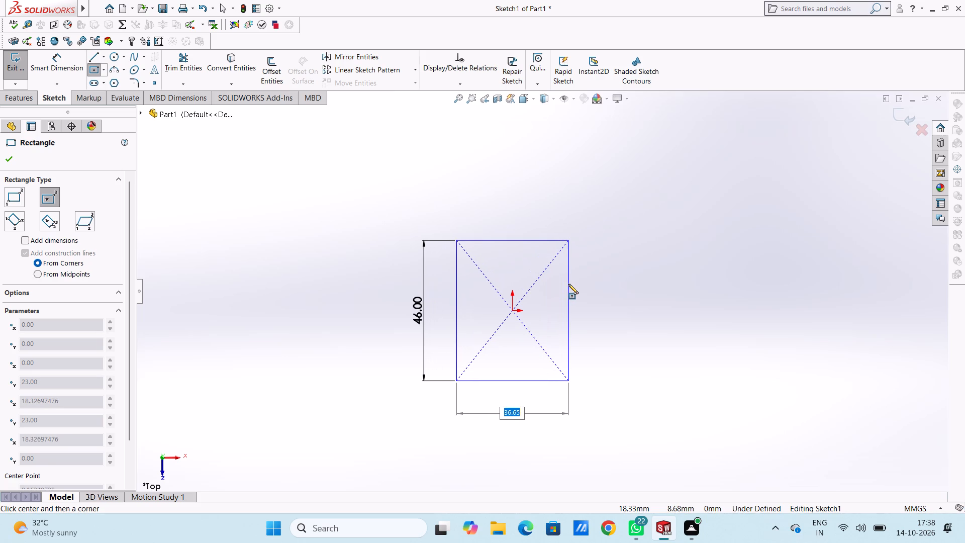
pyautogui.write('82-')
pyautogui.write('38')
pyautogui.press('Return')
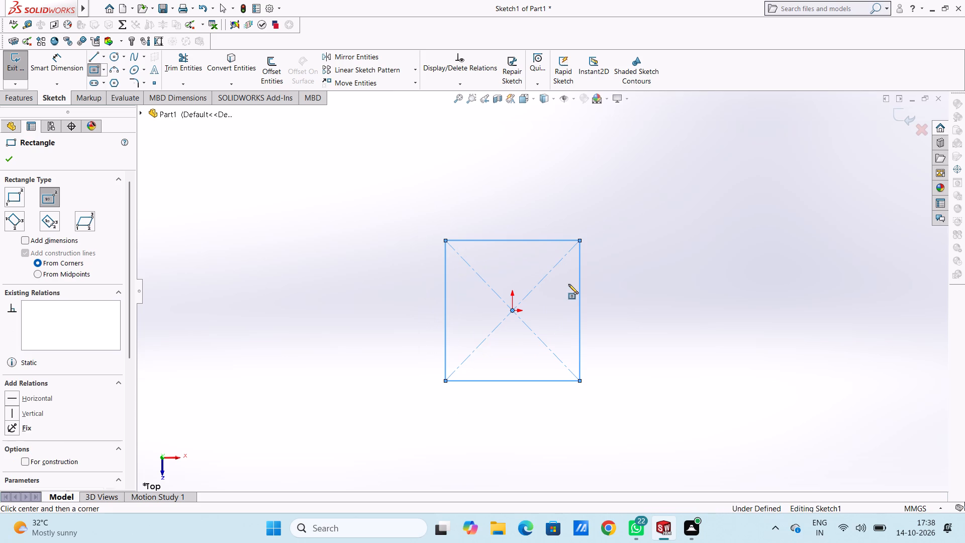
pyautogui.click(10, 158)
pyautogui.click(315, 223)
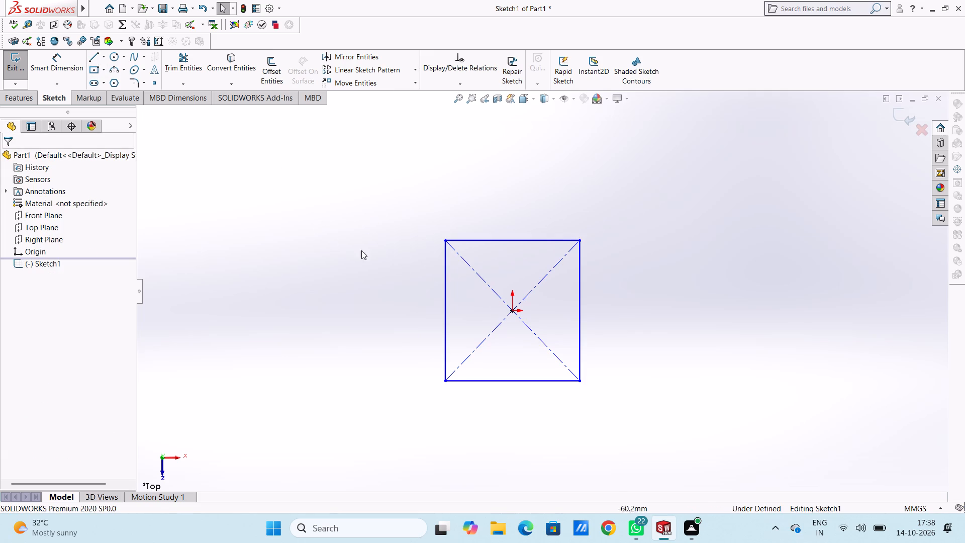
# Add Smart Dimensions to the rectangle's left edge and top edge.
pyautogui.scroll(-2, 560, 311)
pyautogui.scroll(3, 560, 311)
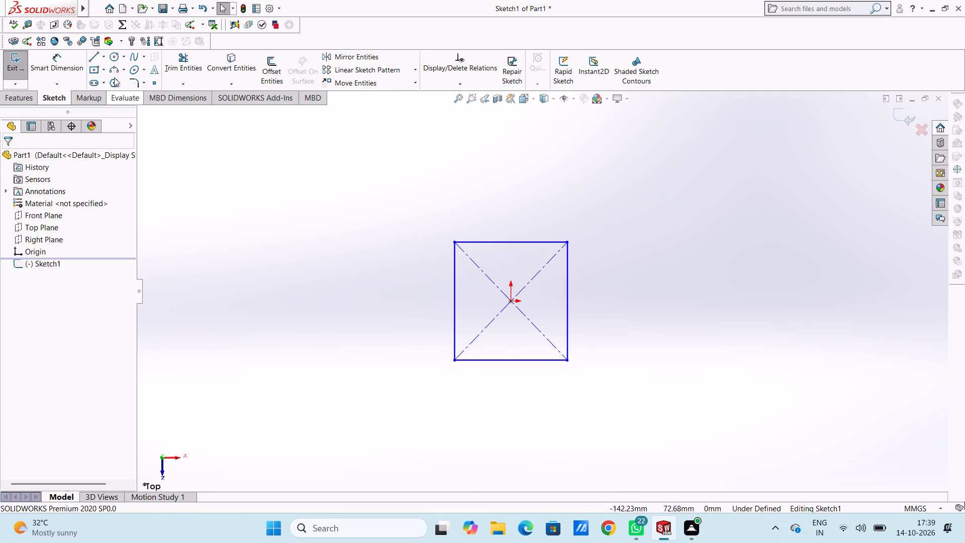
pyautogui.click(60, 54)
pyautogui.click(458, 293)
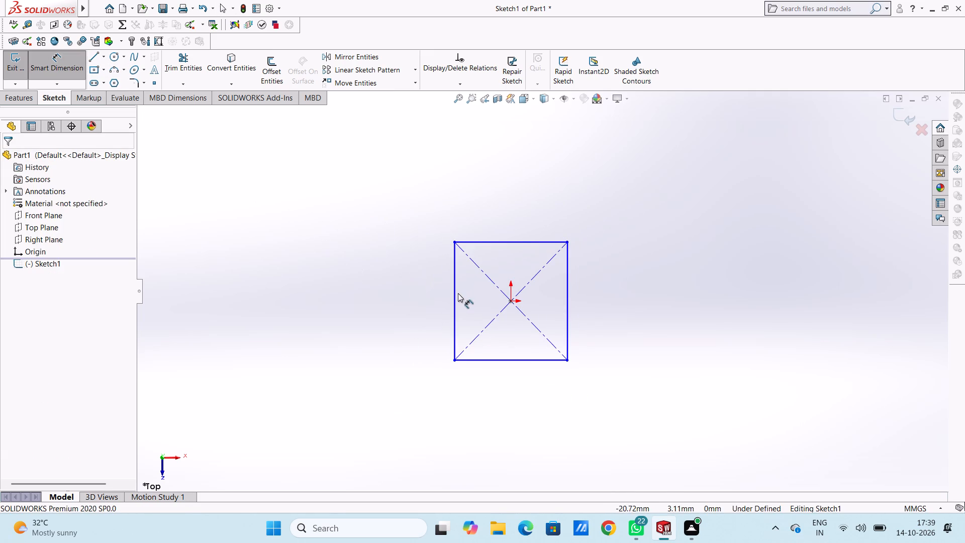
pyautogui.click(454, 293)
pyautogui.click(336, 305)
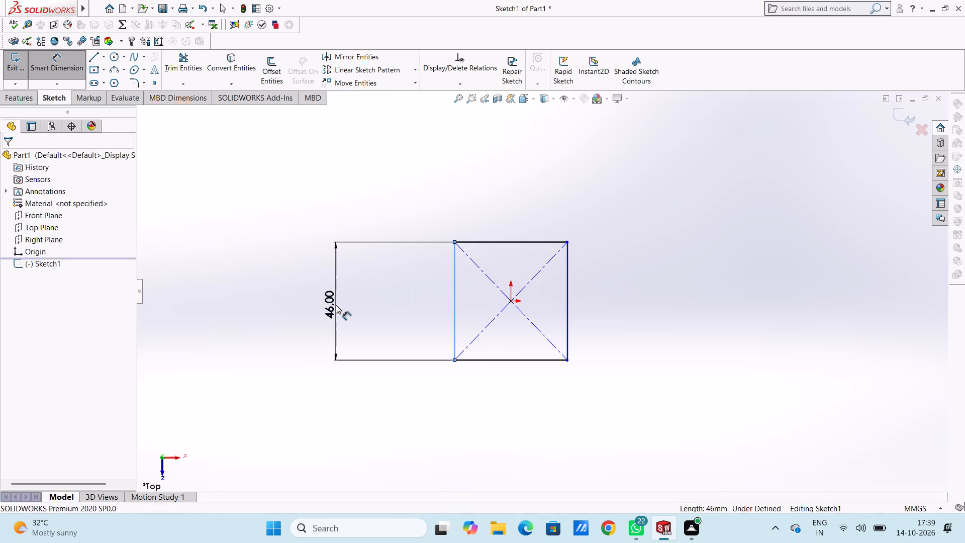
pyautogui.click(292, 290)
pyautogui.click(292, 264)
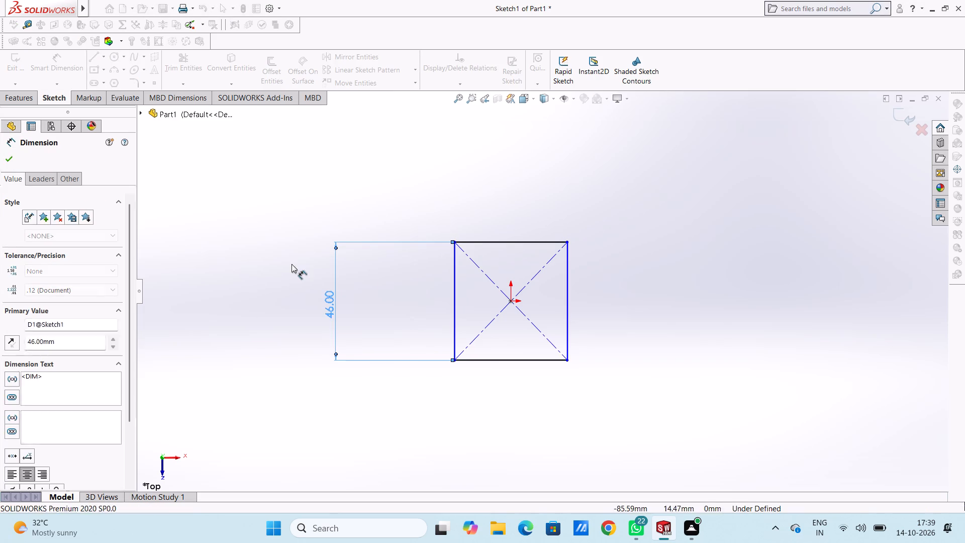
pyautogui.click(494, 241)
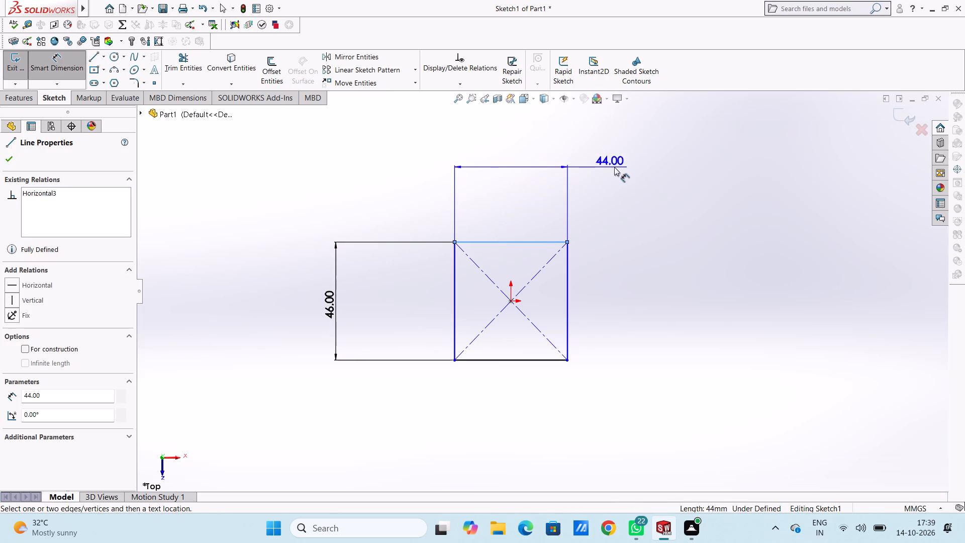
pyautogui.click(638, 145)
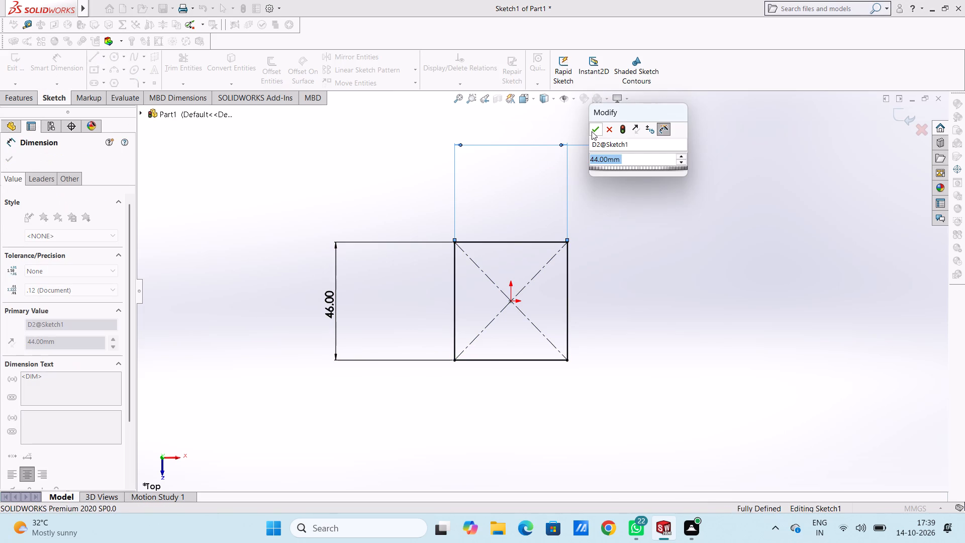
pyautogui.click(592, 131)
pyautogui.click(590, 179)
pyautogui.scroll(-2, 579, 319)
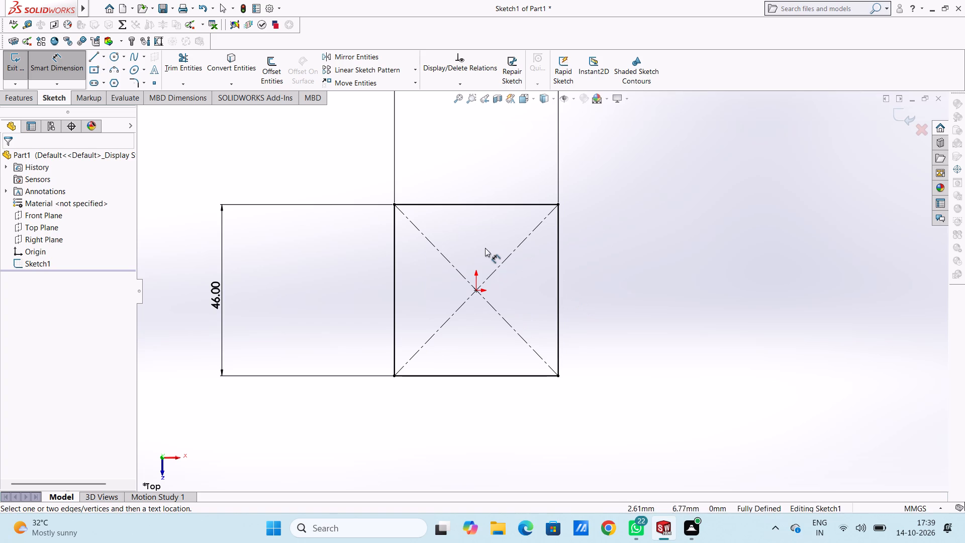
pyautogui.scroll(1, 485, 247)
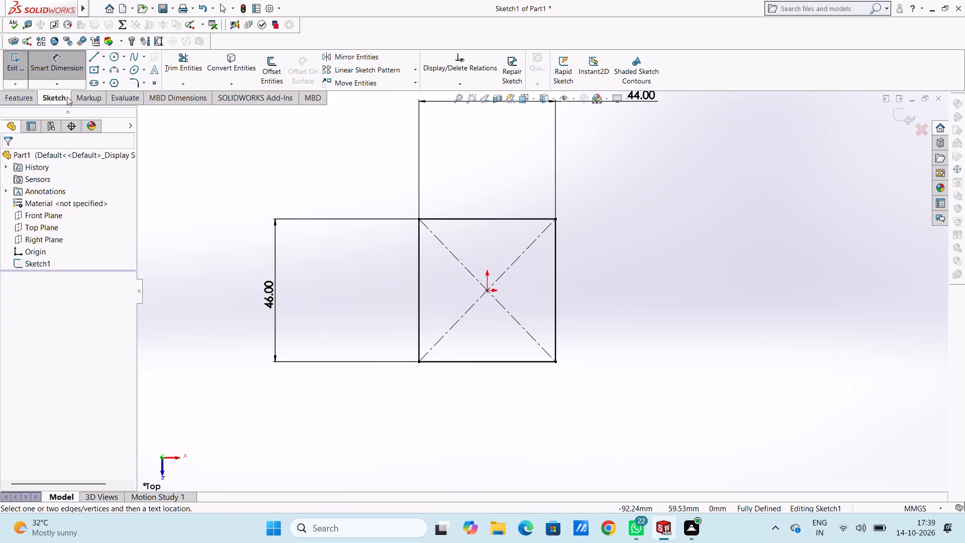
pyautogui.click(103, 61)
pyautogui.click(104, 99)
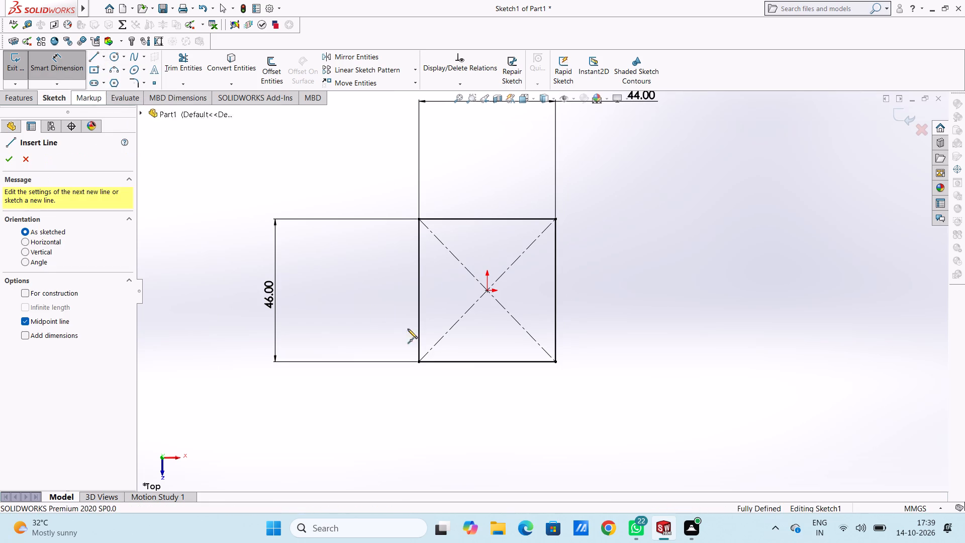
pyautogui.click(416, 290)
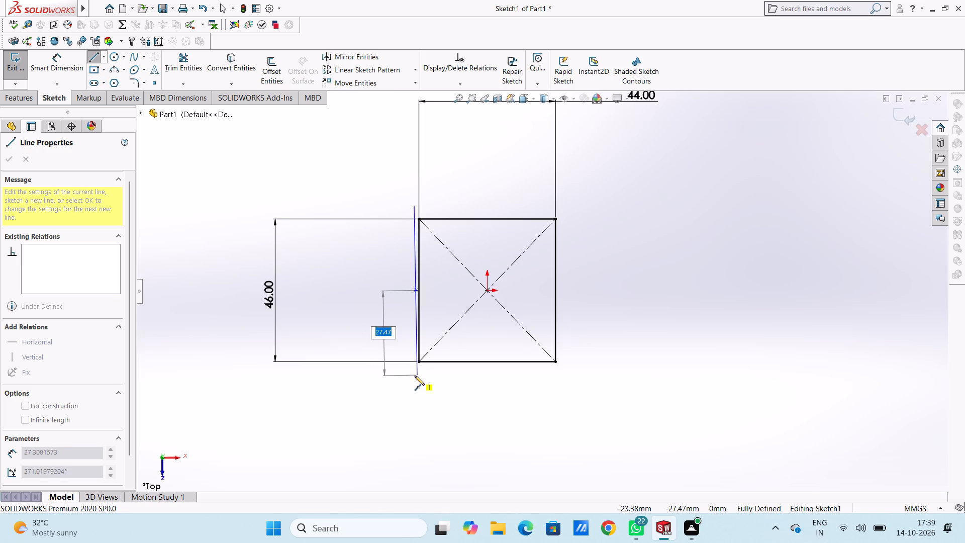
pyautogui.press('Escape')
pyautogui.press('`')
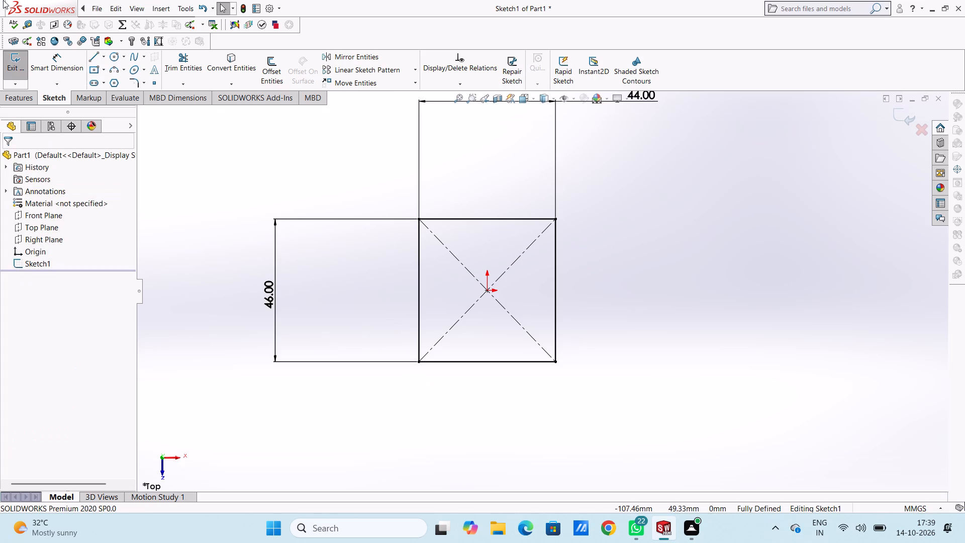
# Draw a vertical midpoint line centred on the rectangle's left edge, extending 15 mm to each side of its midpoint.
pyautogui.click(104, 53)
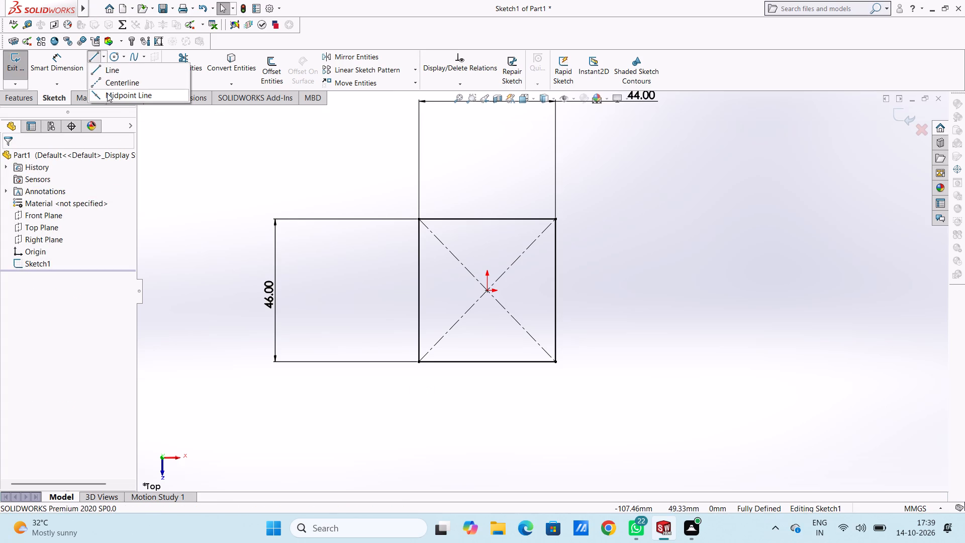
pyautogui.click(107, 93)
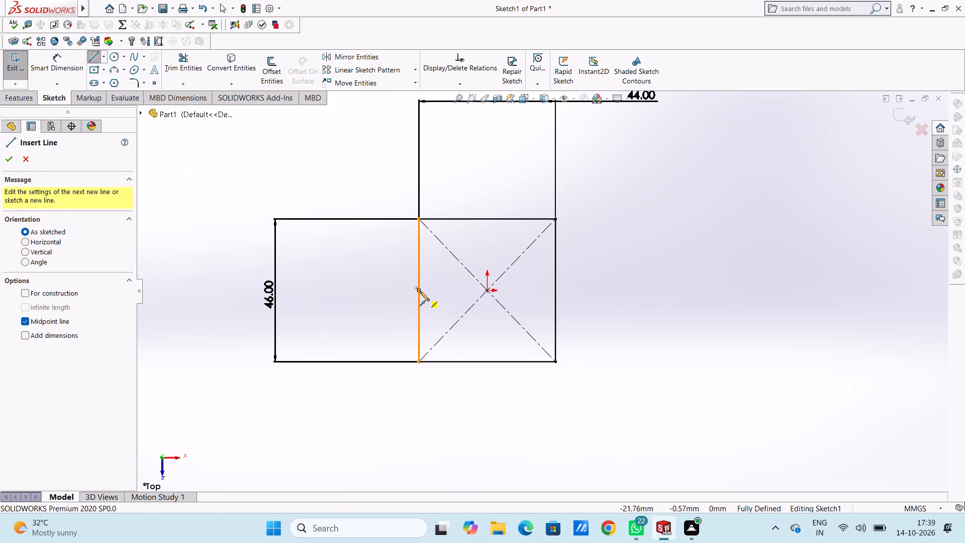
pyautogui.click(419, 290)
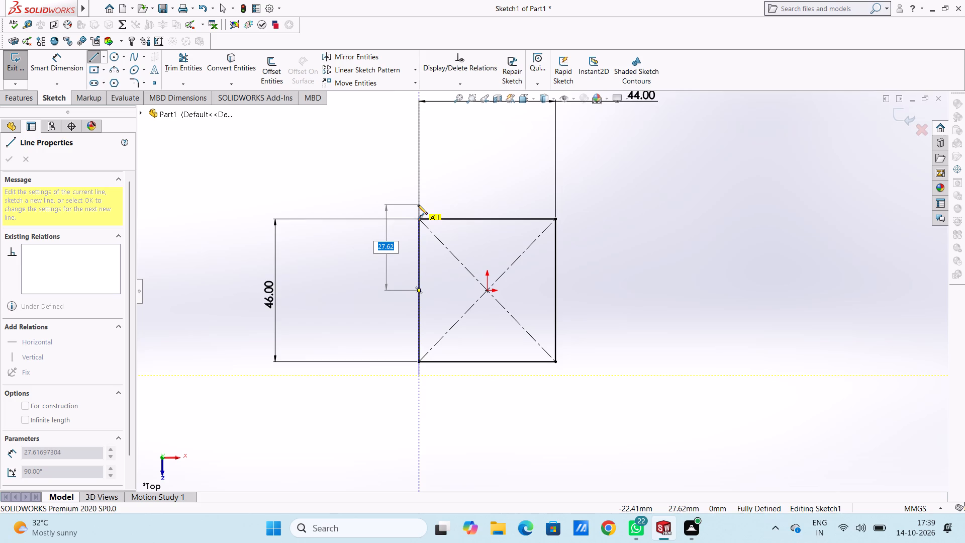
pyautogui.write('15')
pyautogui.press('Return')
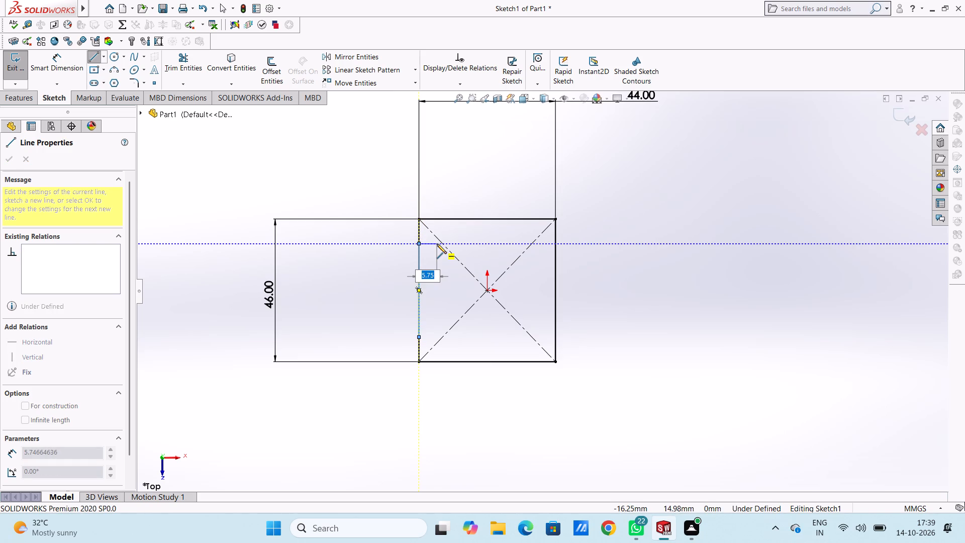
# From the midpoint line's upper end, draw a 9 mm horizontal line inward and a vertical line about 14 mm up past the top edge.
pyautogui.press('9')
pyautogui.press('Return')
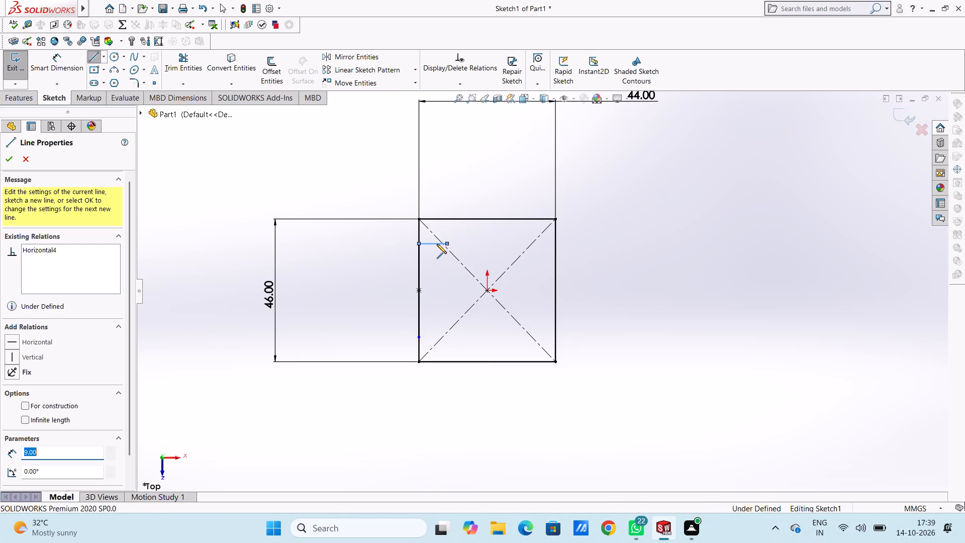
pyautogui.click(445, 201)
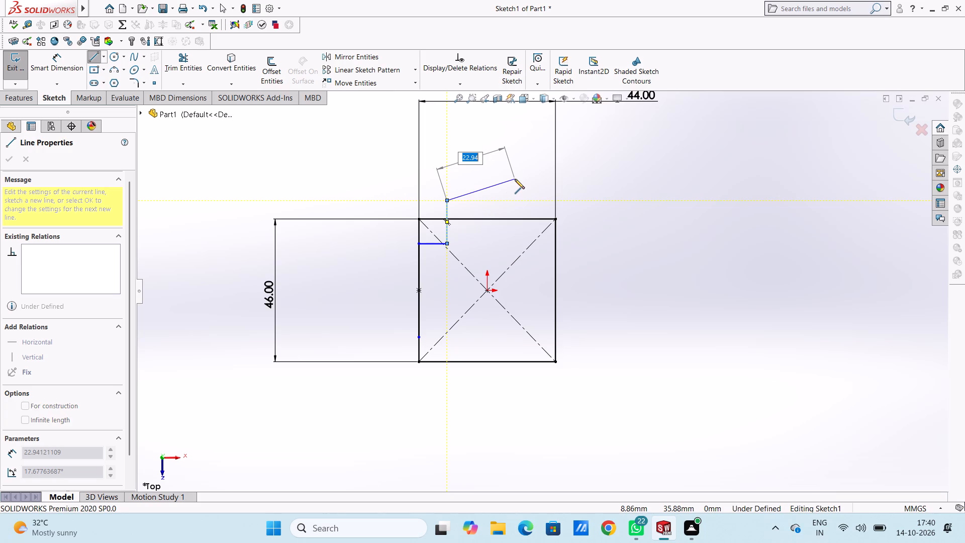
pyautogui.rightClick(515, 179)
pyautogui.click(526, 185)
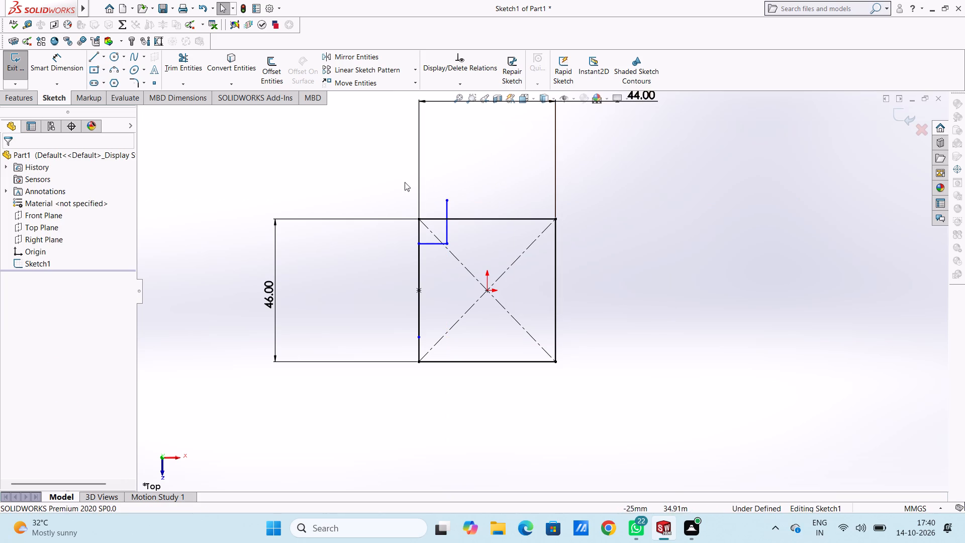
# From the midpoint line's lower end, draw a 9 mm horizontal line inward and a vertical line about 17 mm down past the bottom edge.
pyautogui.click(94, 57)
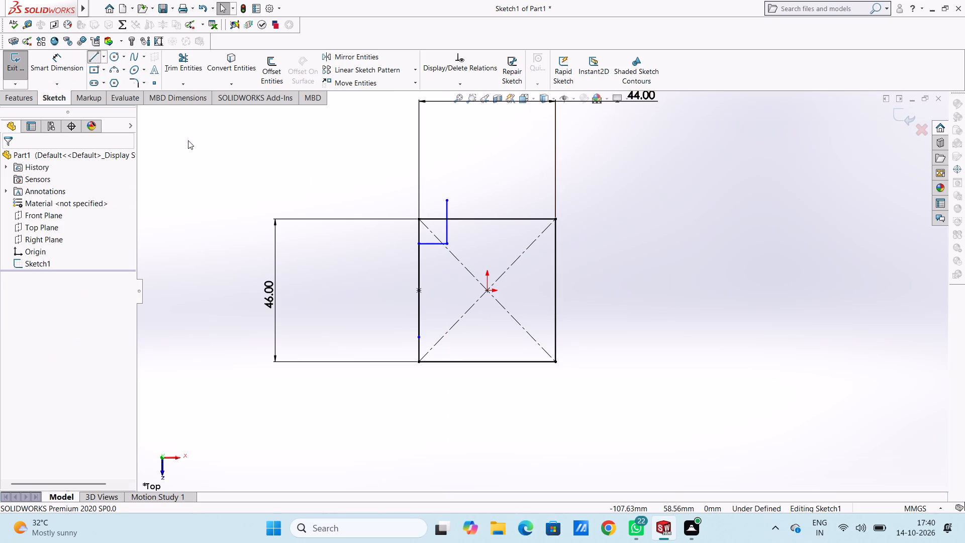
pyautogui.click(419, 337)
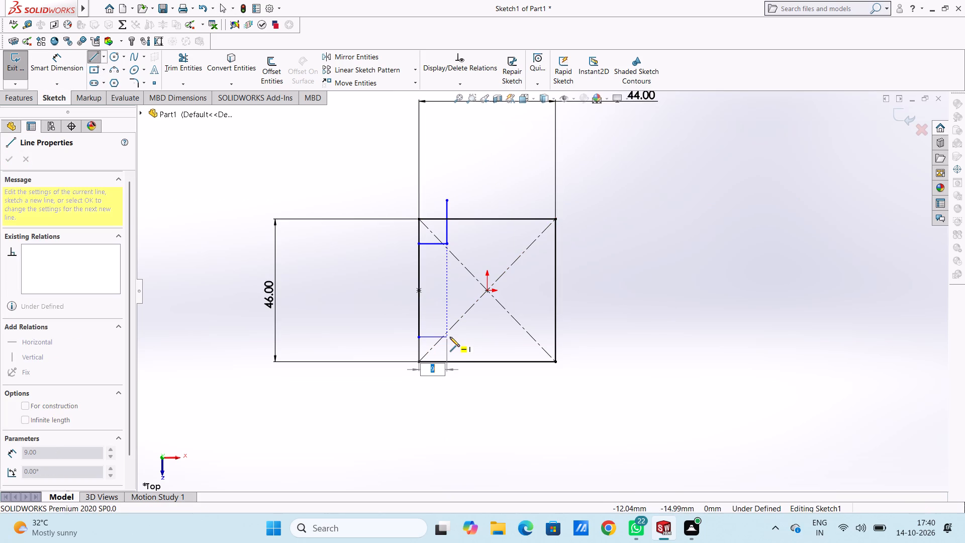
pyautogui.click(450, 337)
pyautogui.click(449, 391)
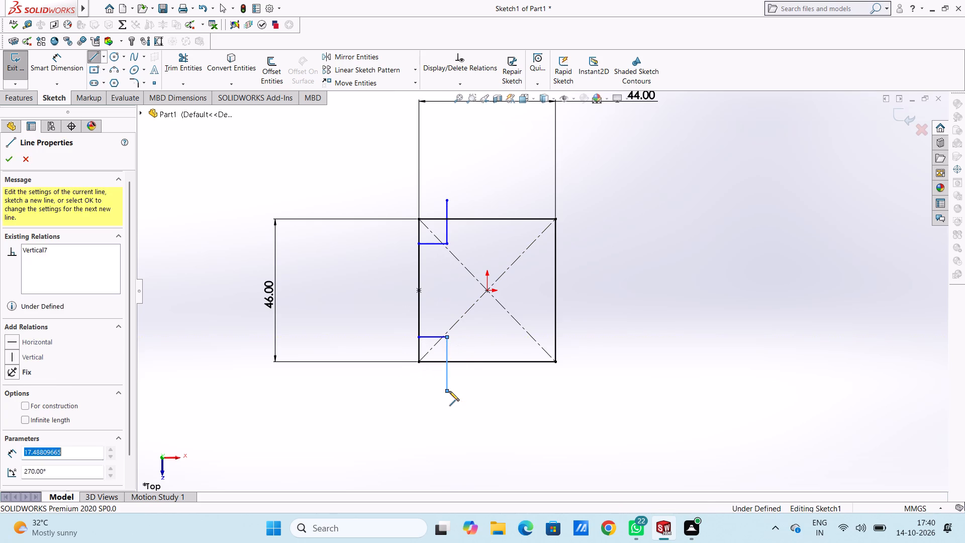
# Trim the line stub above the top edge and the rectangle's edge segments outside the steps at both left corners.
pyautogui.rightClick(513, 394)
pyautogui.click(525, 404)
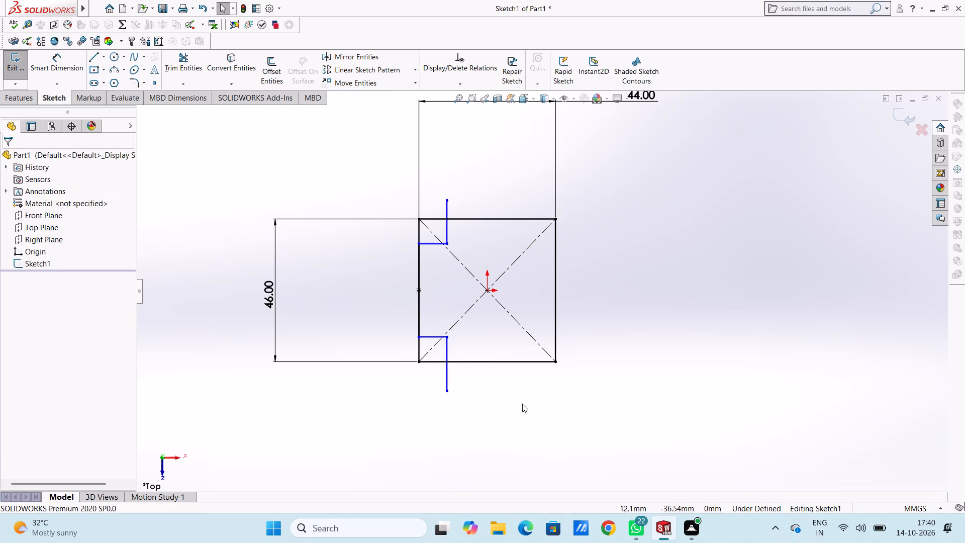
pyautogui.click(192, 61)
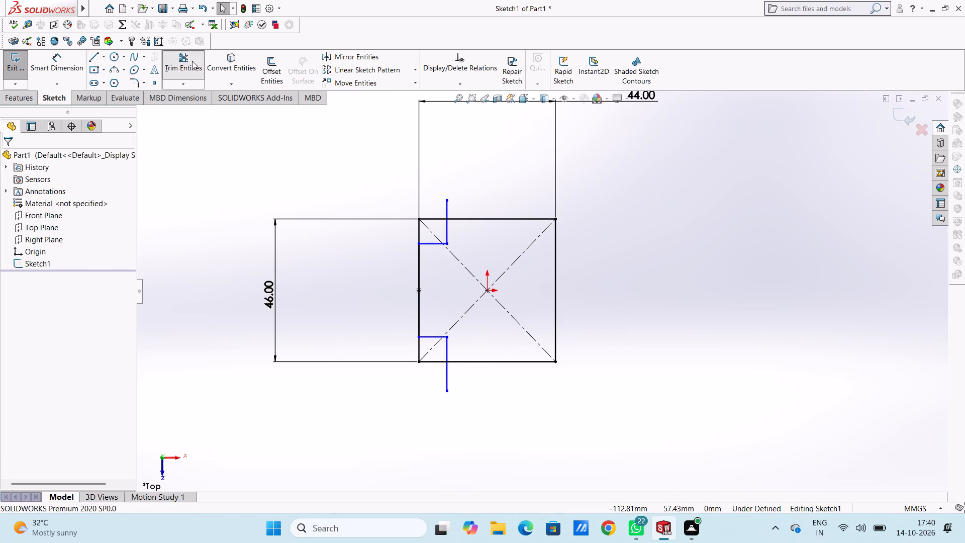
pyautogui.click(446, 204)
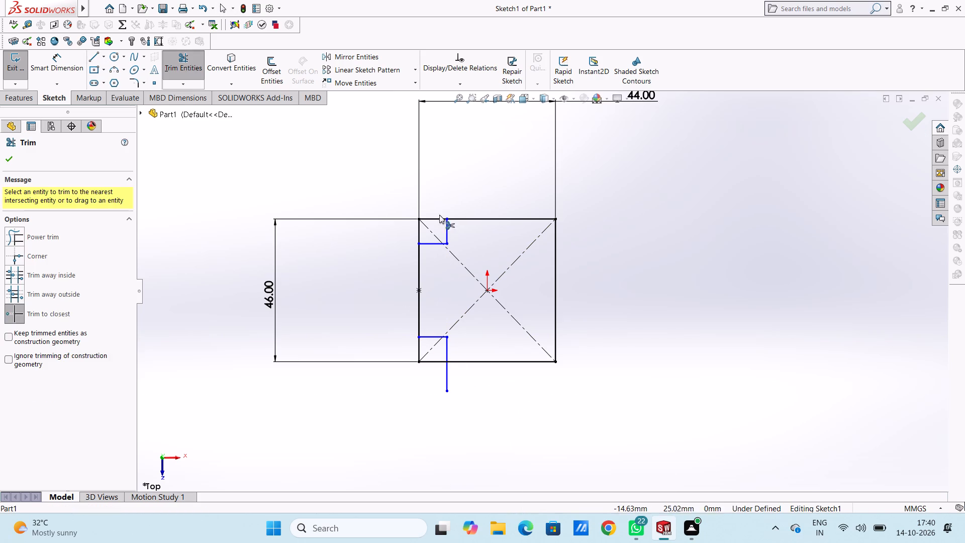
pyautogui.click(435, 220)
pyautogui.click(419, 231)
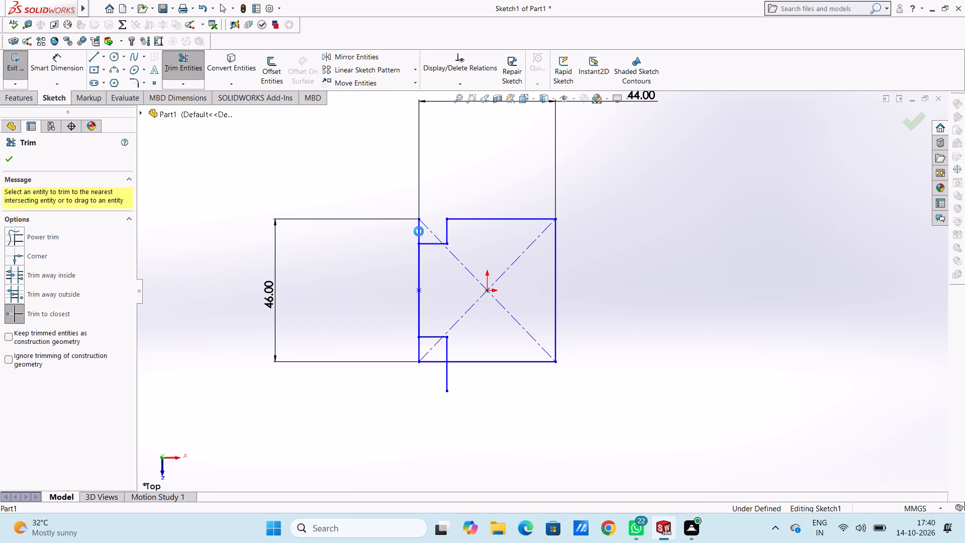
pyautogui.click(419, 231)
pyautogui.click(505, 273)
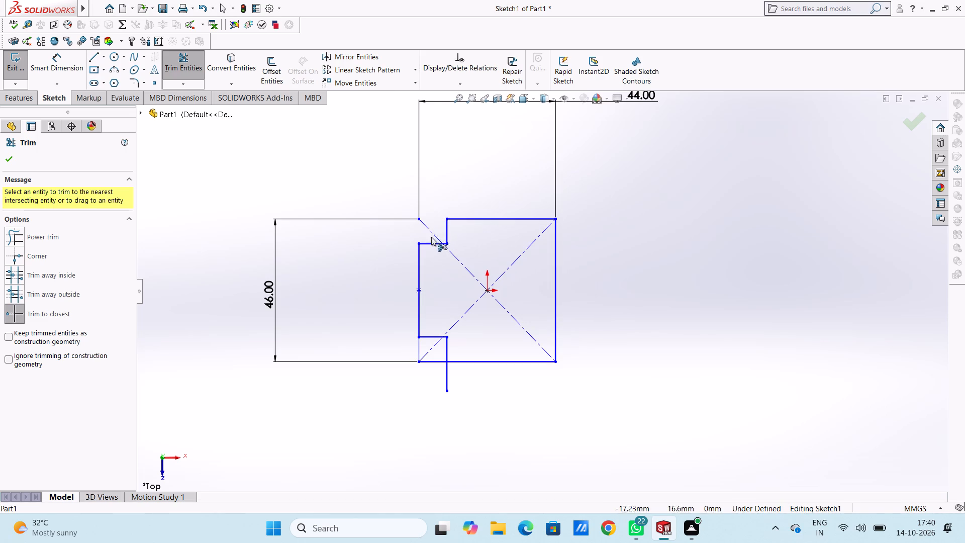
pyautogui.click(416, 347)
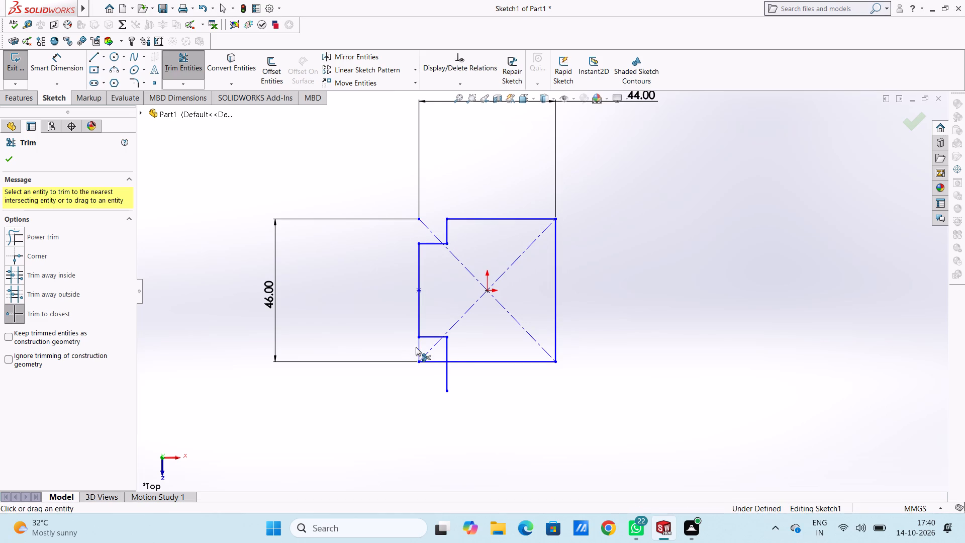
pyautogui.tripleClick(420, 346)
pyautogui.tripleClick(434, 359)
# Trim the diagonals' ends outside both left steps, accepting deletion of their dimensions, and the line stub below the bottom edge.
pyautogui.click(421, 363)
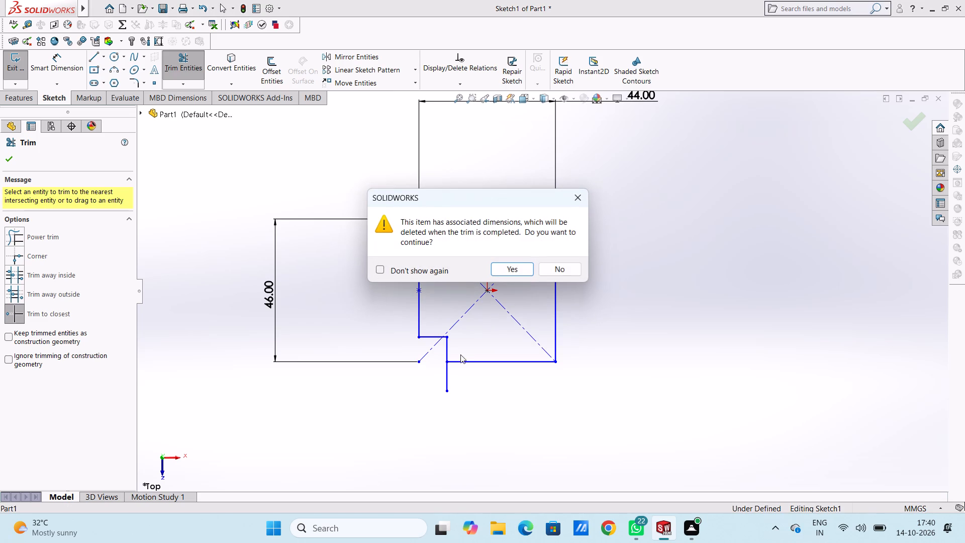
pyautogui.click(503, 273)
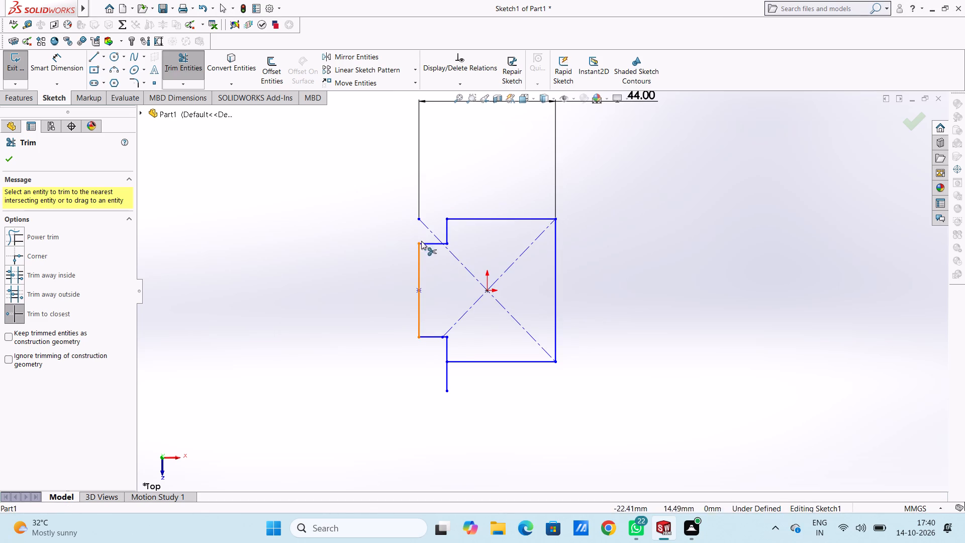
pyautogui.click(429, 230)
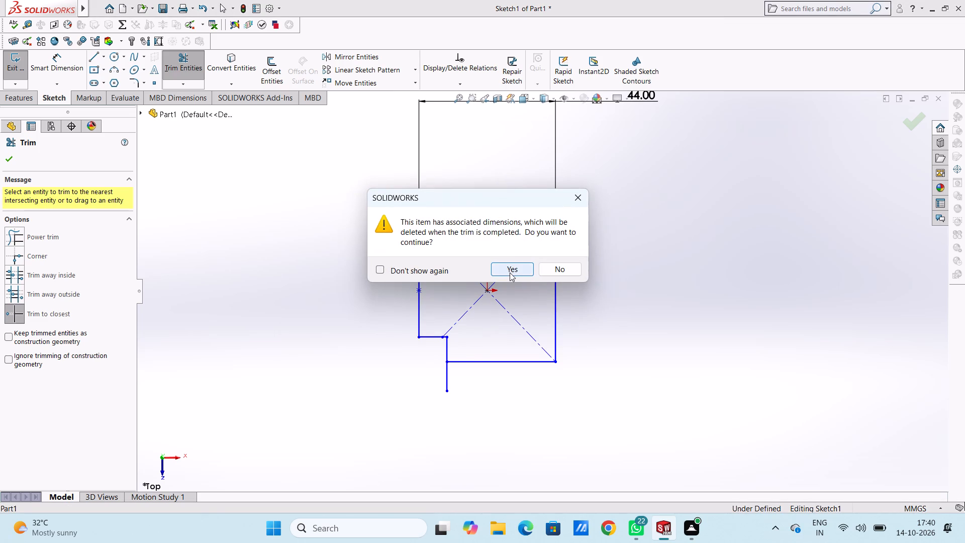
pyautogui.click(510, 273)
pyautogui.click(447, 387)
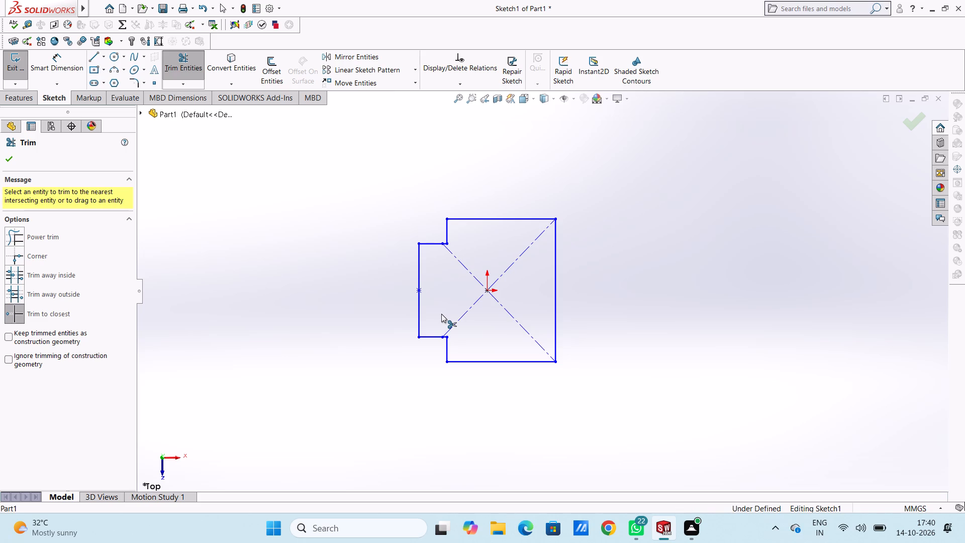
pyautogui.click(19, 160)
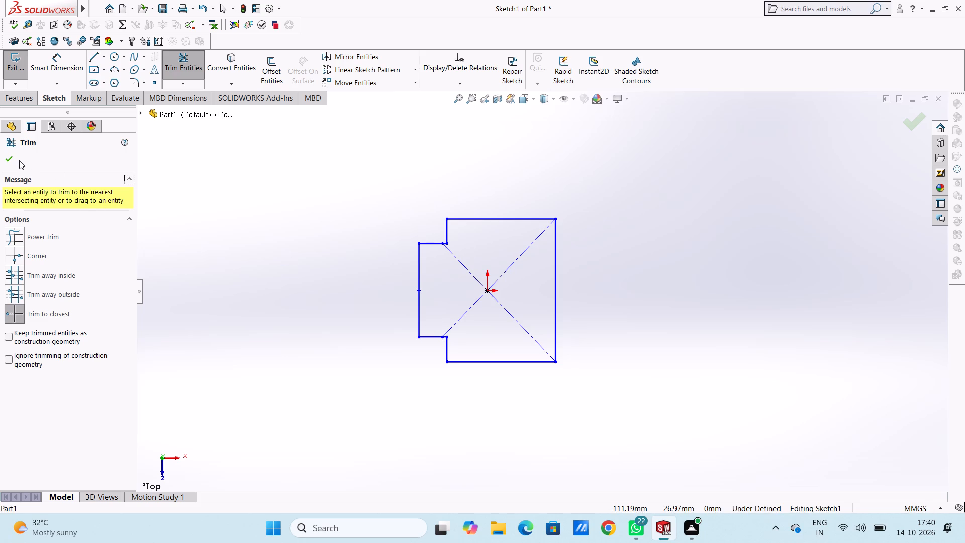
pyautogui.click(9, 161)
# Add a Smart Dimension to the profile's left vertical edge.
pyautogui.click(57, 64)
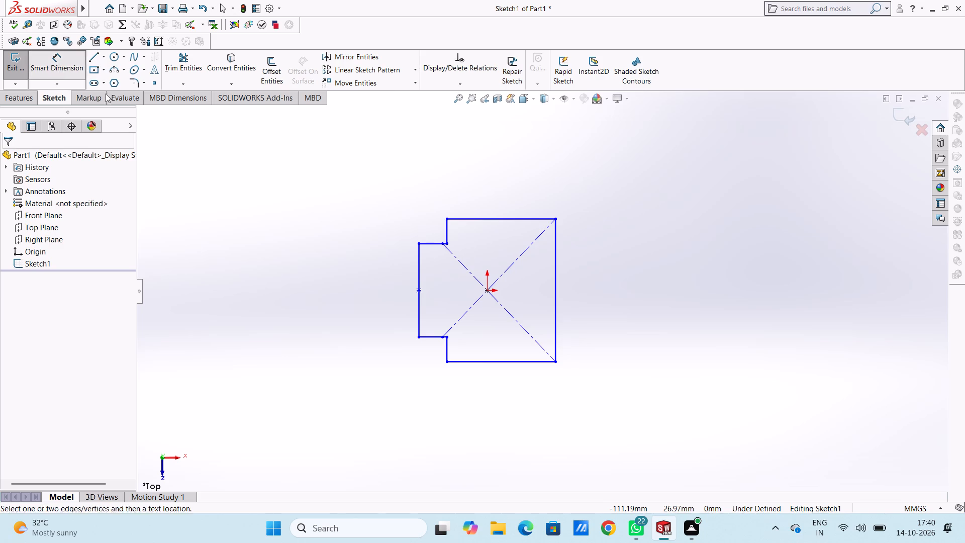
pyautogui.click(418, 247)
pyautogui.click(244, 283)
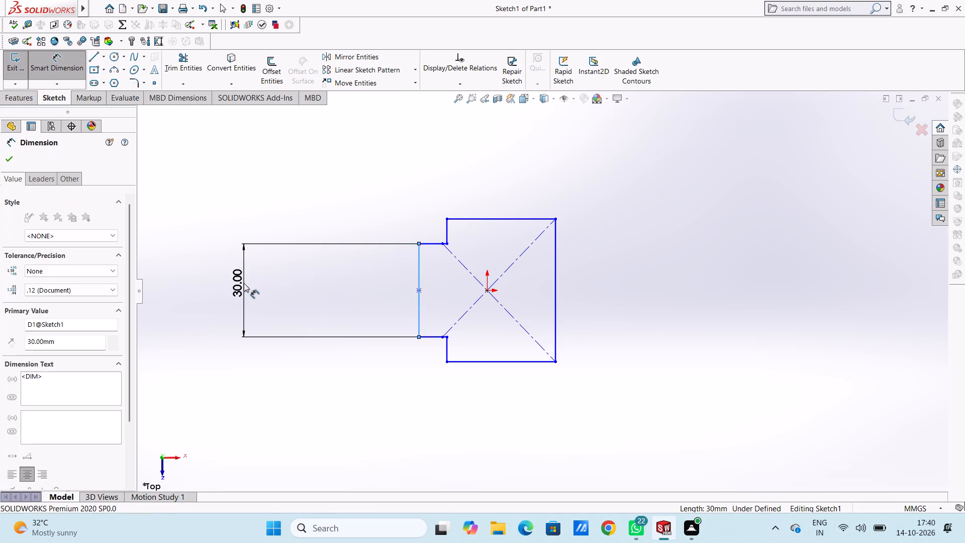
pyautogui.click(196, 268)
pyautogui.click(194, 214)
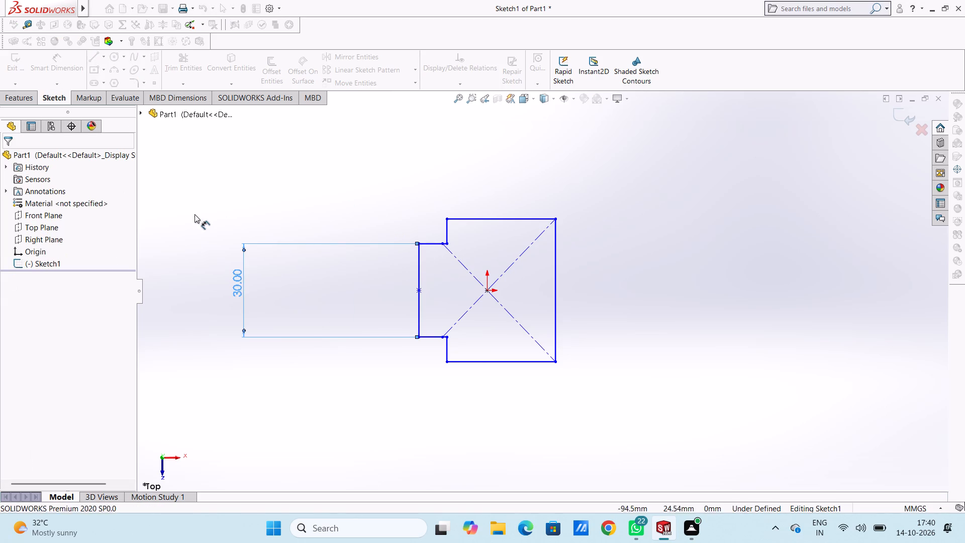
# Dimension the horizontal edges of the upper and lower left steps.
pyautogui.click(426, 245)
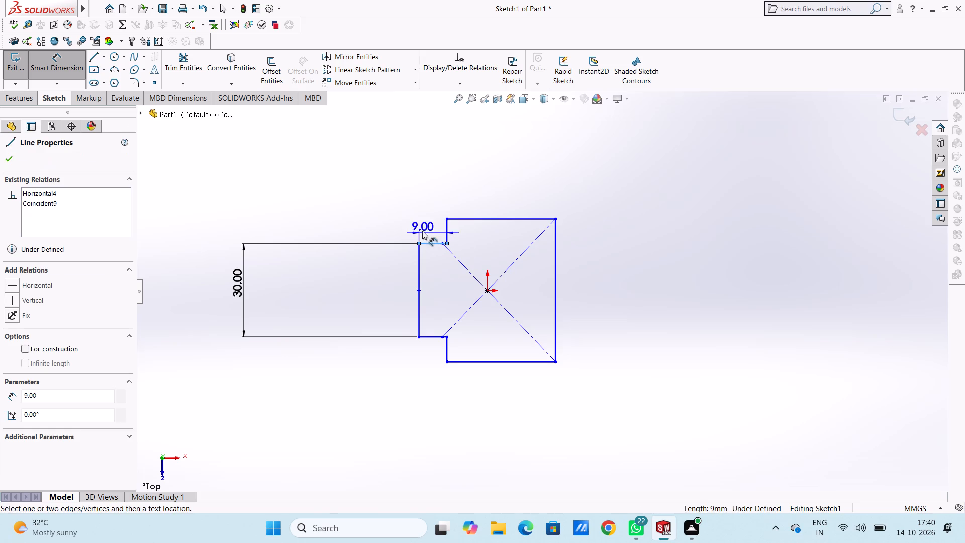
pyautogui.click(324, 151)
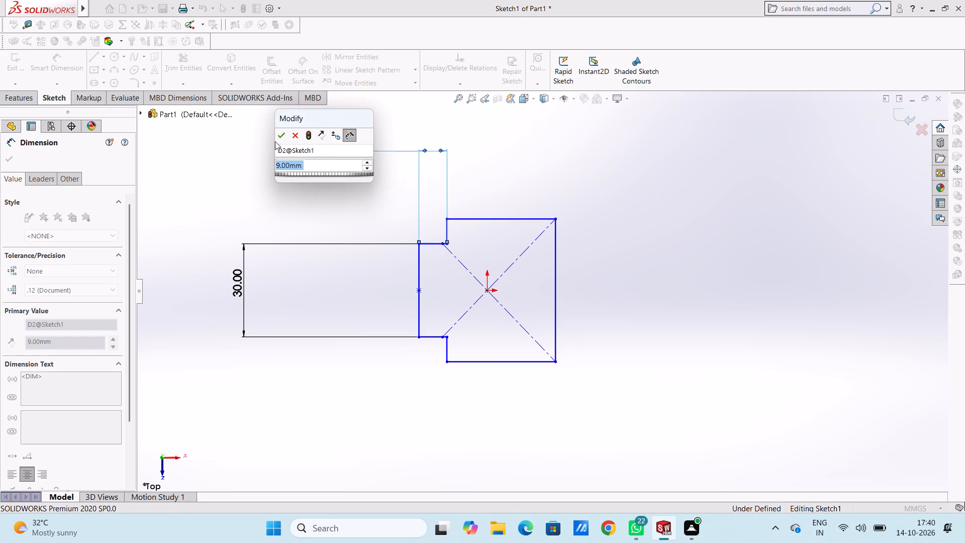
pyautogui.click(276, 134)
pyautogui.click(253, 175)
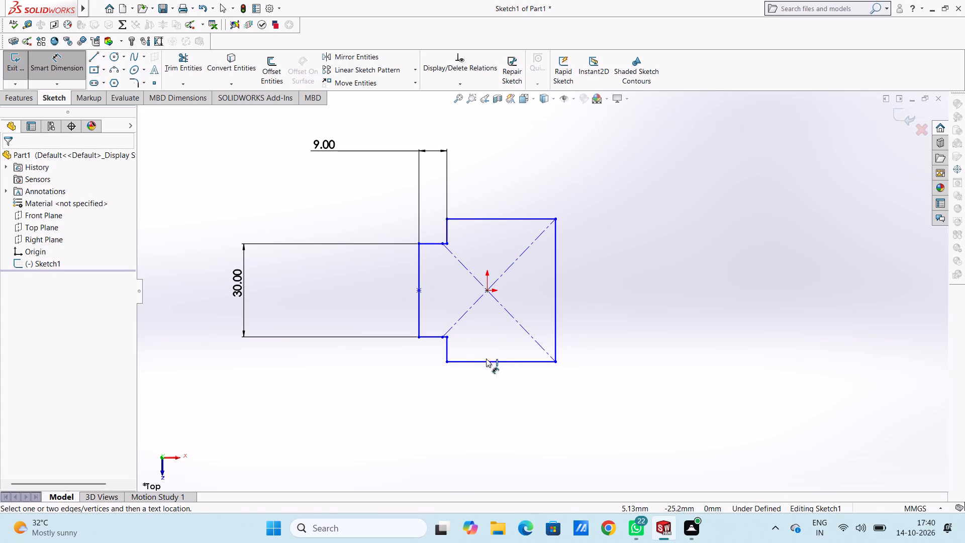
pyautogui.click(426, 337)
pyautogui.click(314, 423)
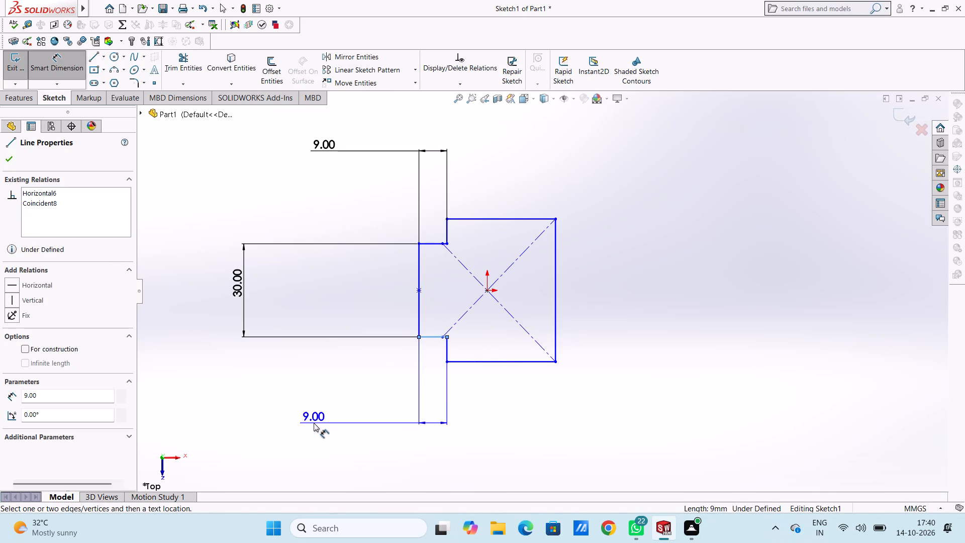
pyautogui.click(270, 409)
pyautogui.click(258, 409)
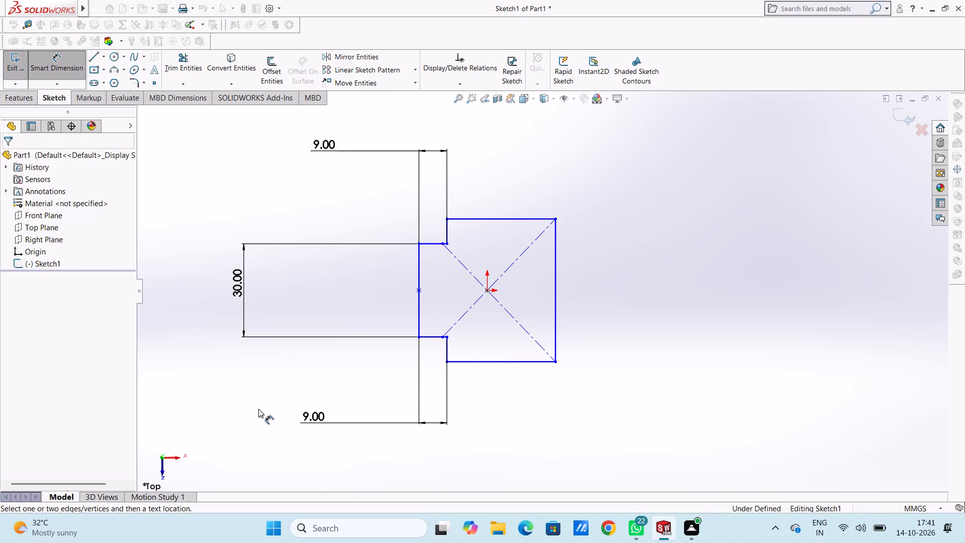
# Dimension the length of the profile's bottom edge.
pyautogui.click(470, 364)
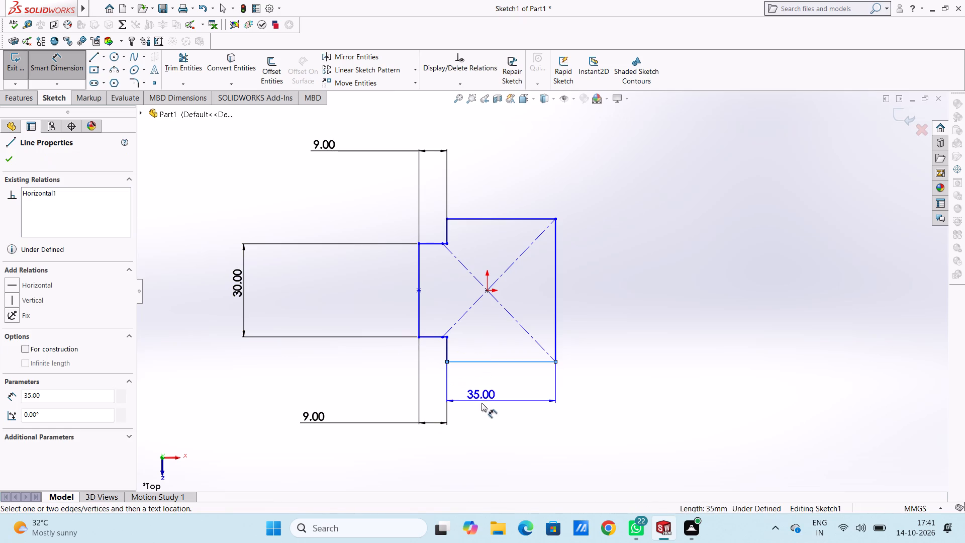
pyautogui.click(652, 416)
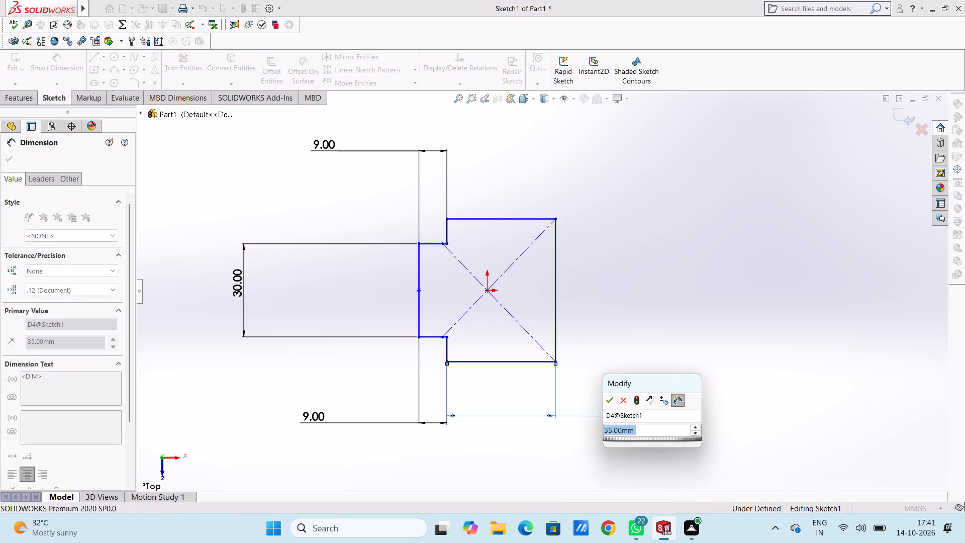
pyautogui.click(606, 406)
pyautogui.click(603, 374)
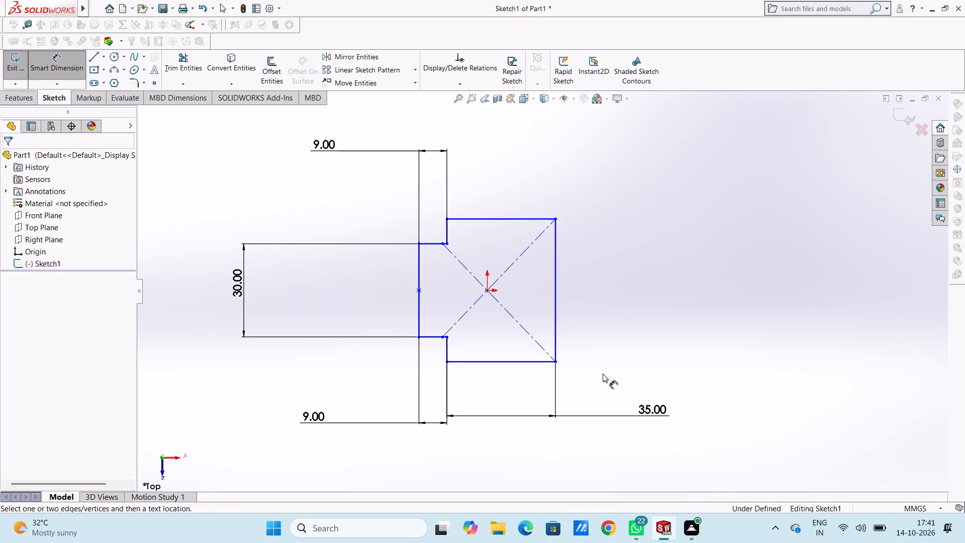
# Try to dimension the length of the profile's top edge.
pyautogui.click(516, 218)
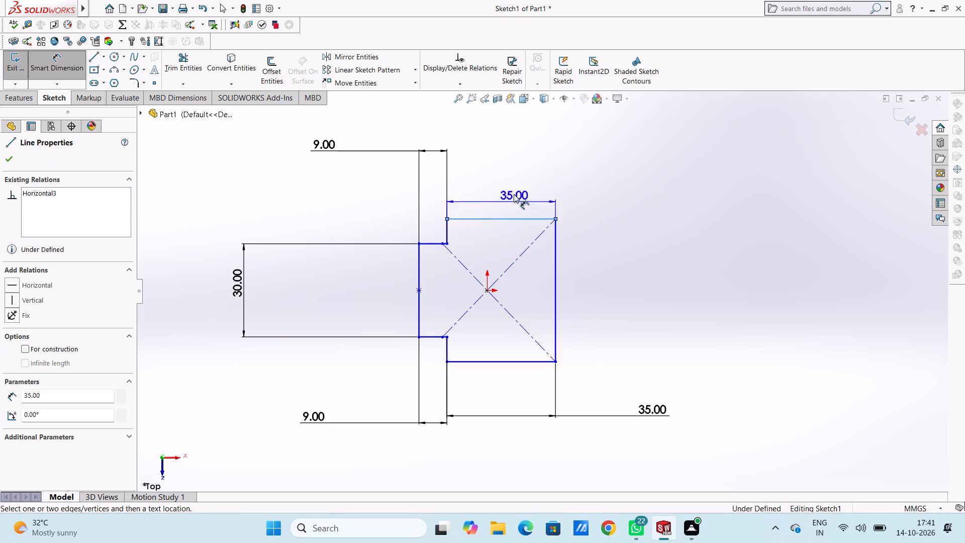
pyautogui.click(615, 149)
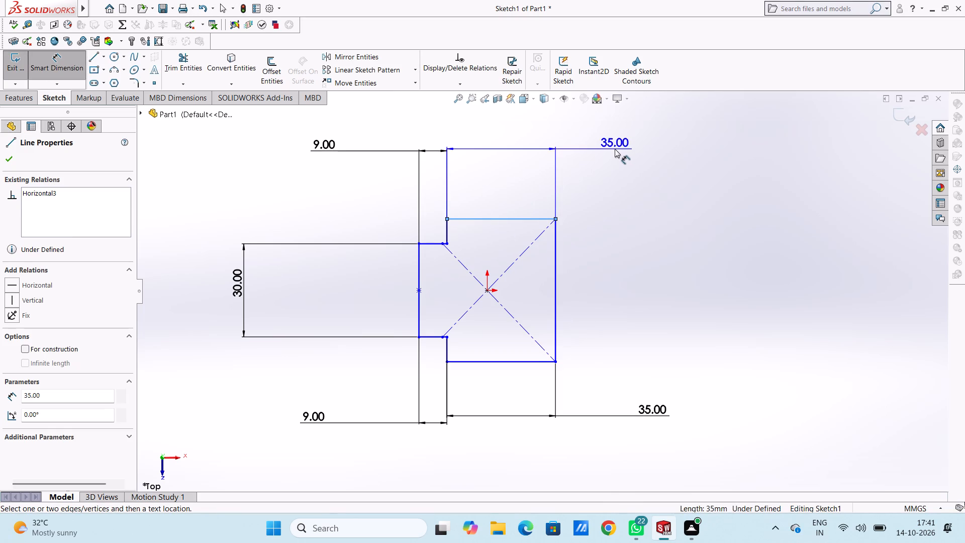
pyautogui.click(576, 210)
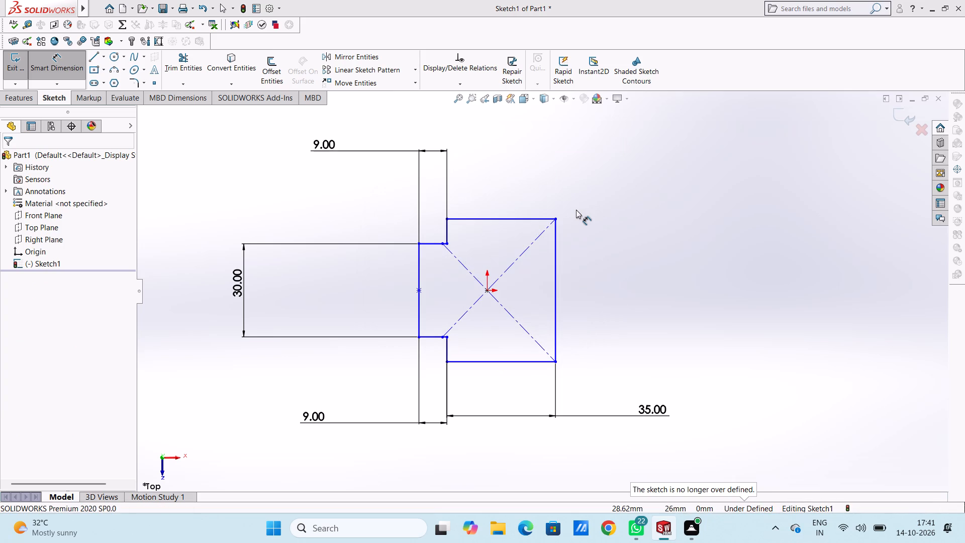
# Dimension the vertical edges of the upper and lower left steps.
pyautogui.scroll(-2, 426, 289)
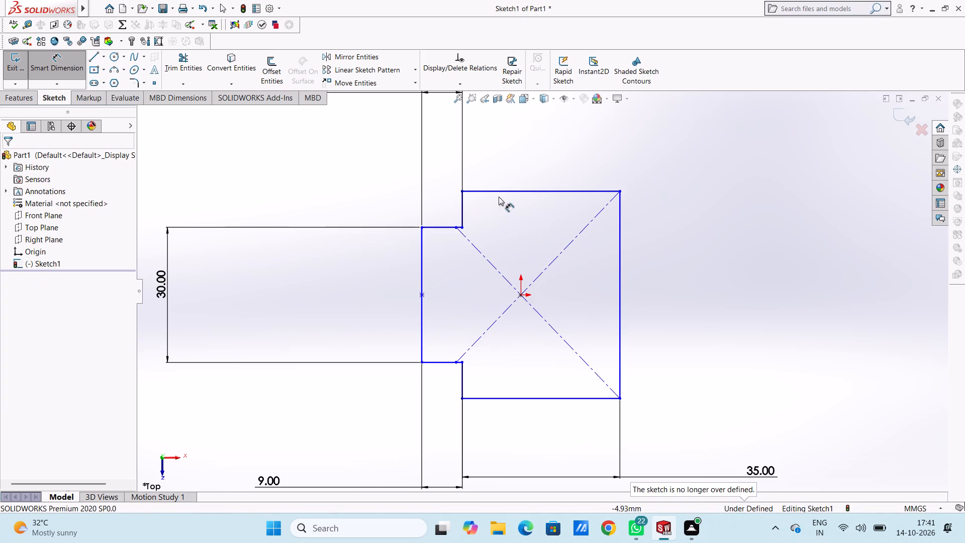
pyautogui.click(462, 210)
pyautogui.scroll(4, 360, 216)
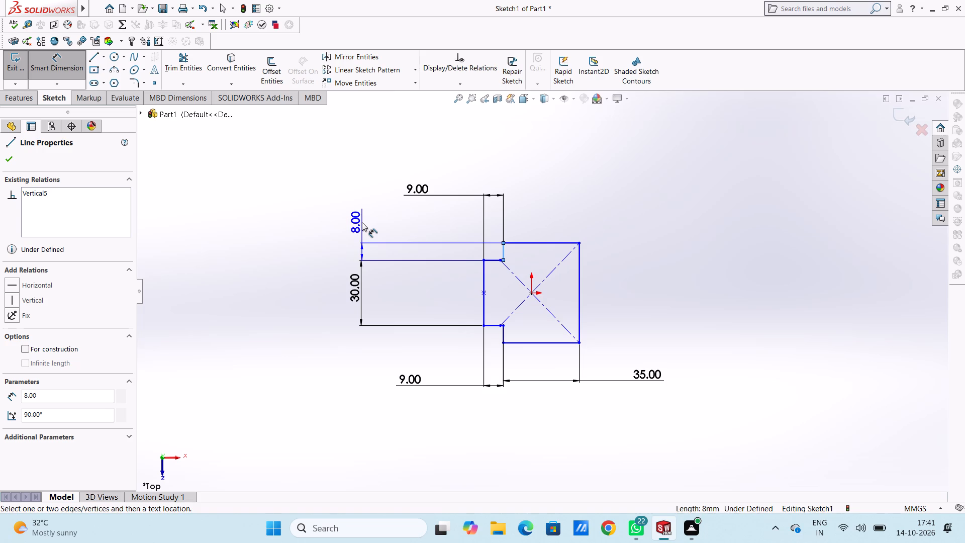
pyautogui.click(361, 222)
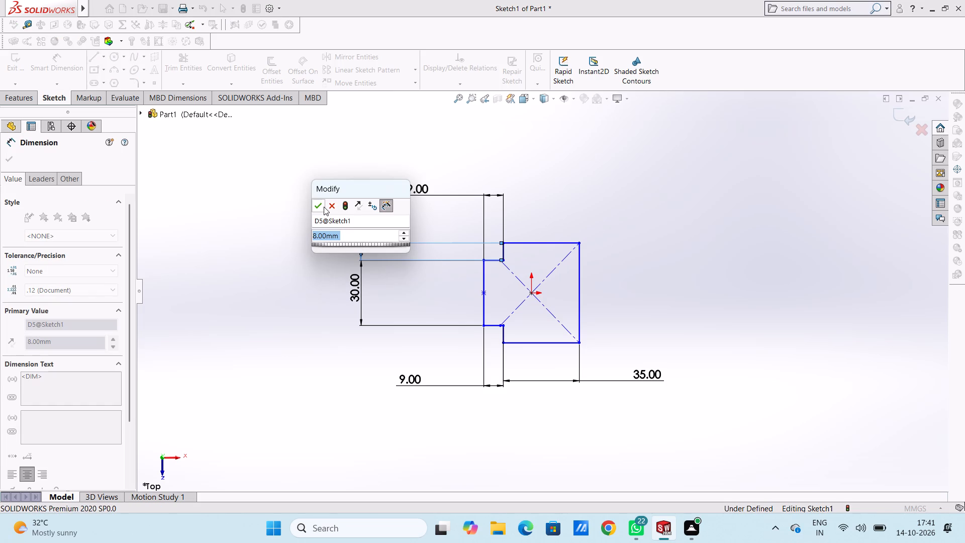
pyautogui.doubleClick(323, 206)
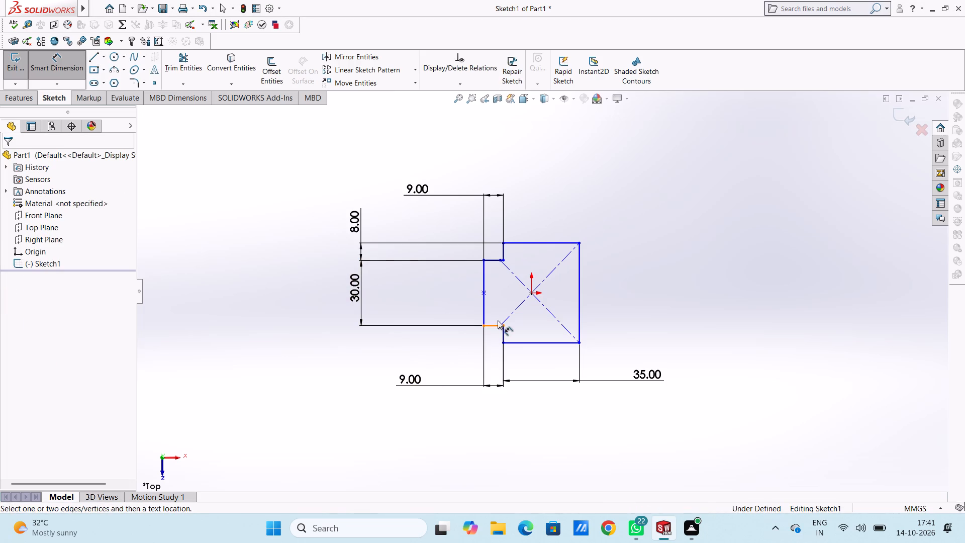
pyautogui.click(505, 329)
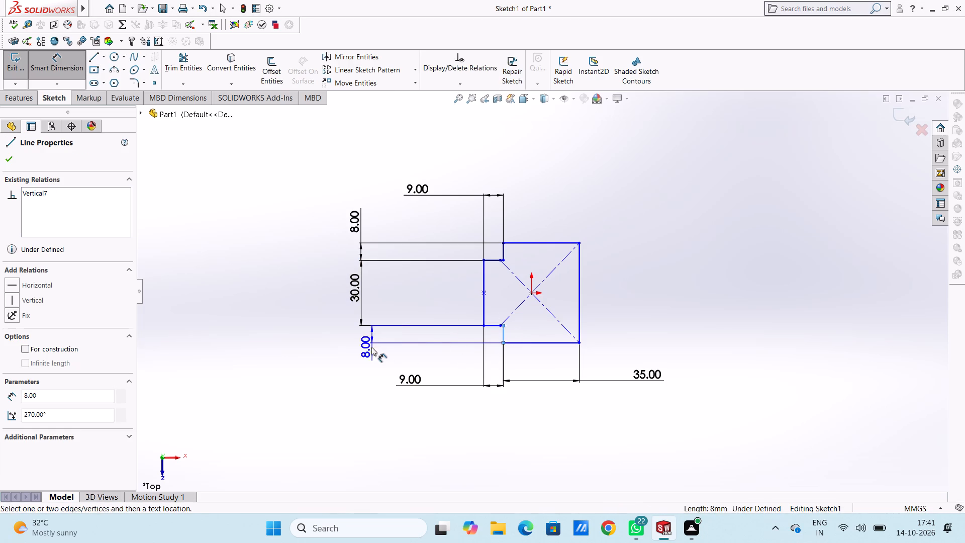
pyautogui.click(360, 364)
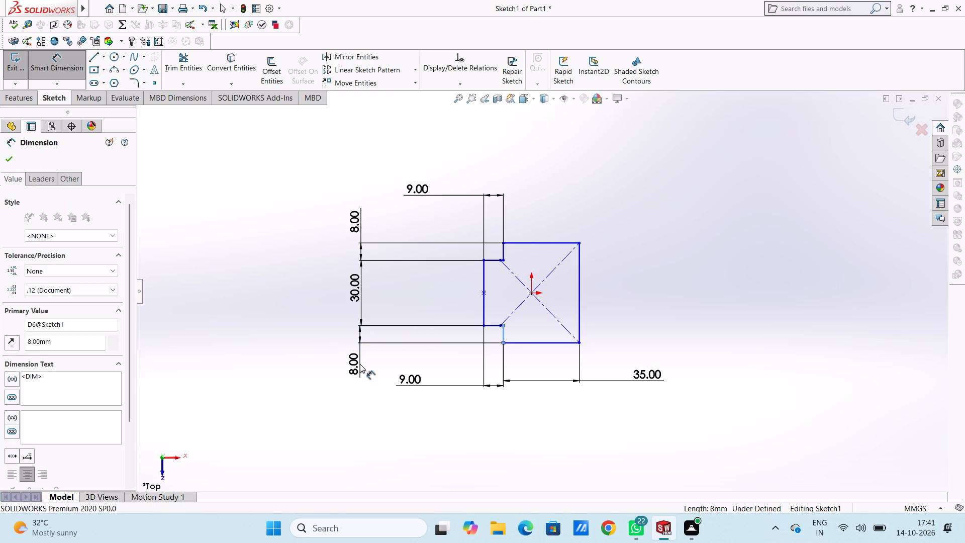
pyautogui.click(318, 347)
pyautogui.click(315, 337)
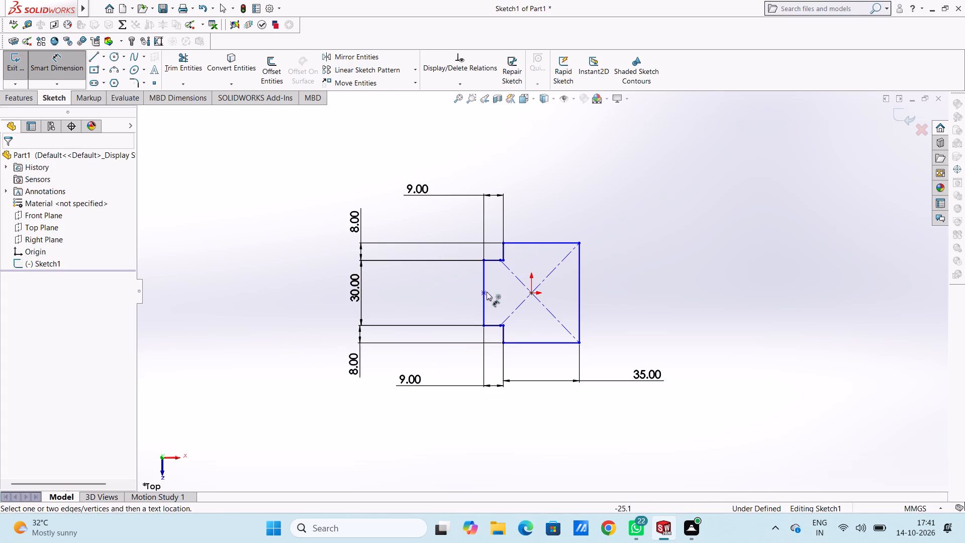
# Dimension the horizontal distance from the origin to the midpoint of the profile's left edge.
pyautogui.scroll(-4, 533, 309)
pyautogui.click(529, 271)
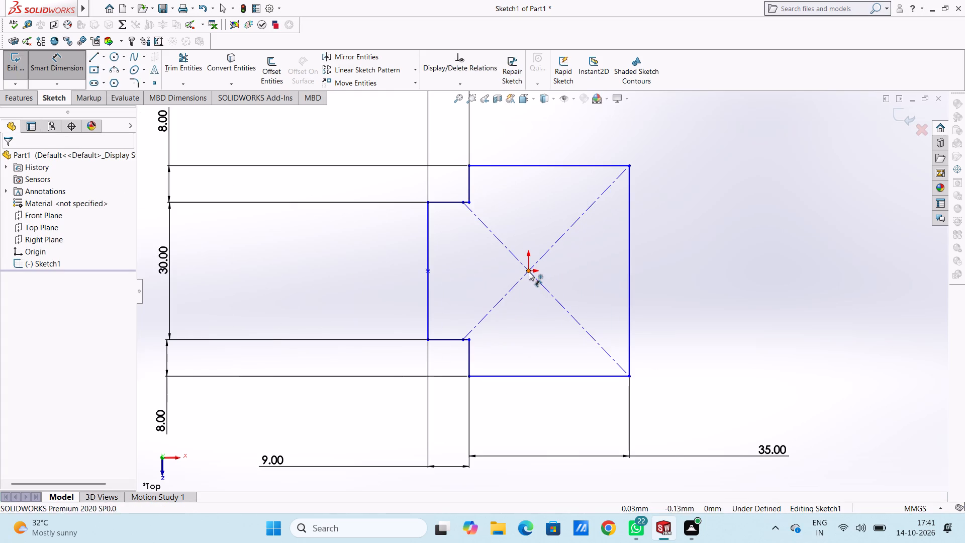
pyautogui.click(428, 269)
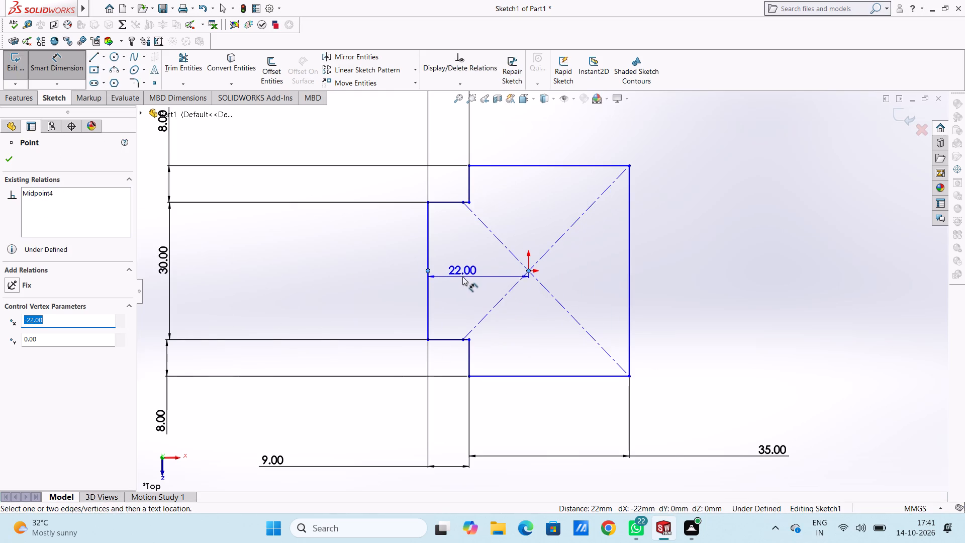
pyautogui.click(325, 271)
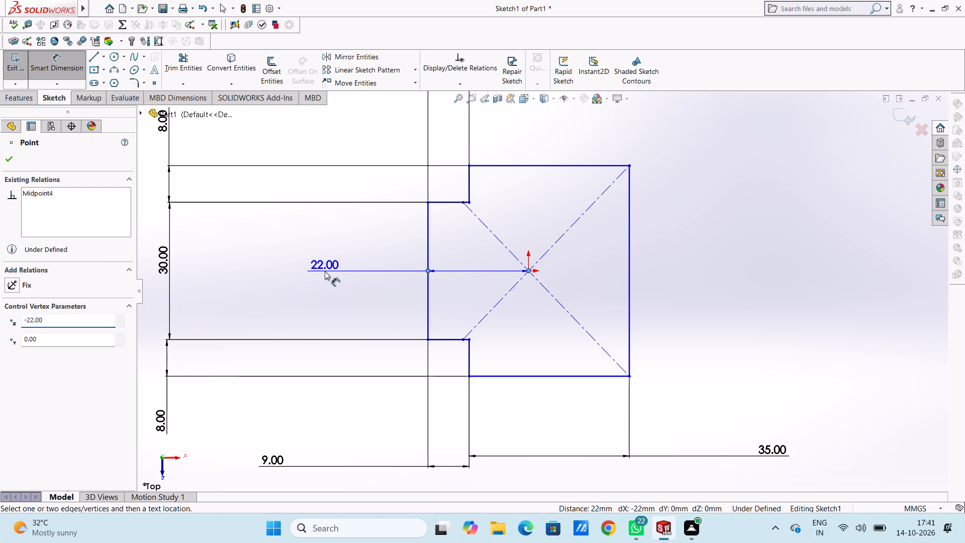
pyautogui.doubleClick(281, 256)
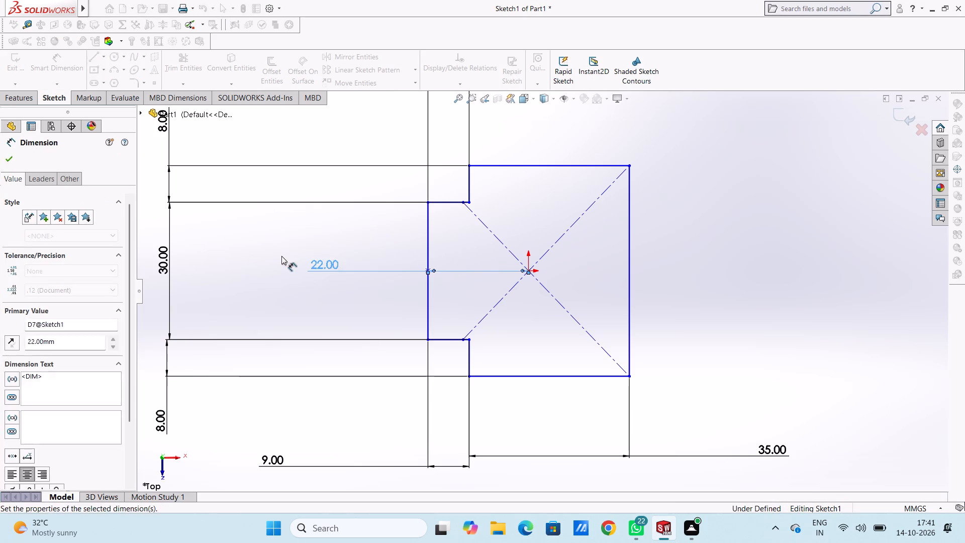
# Dimension the vertical distance from the origin to the profile's upper right corner.
pyautogui.click(529, 272)
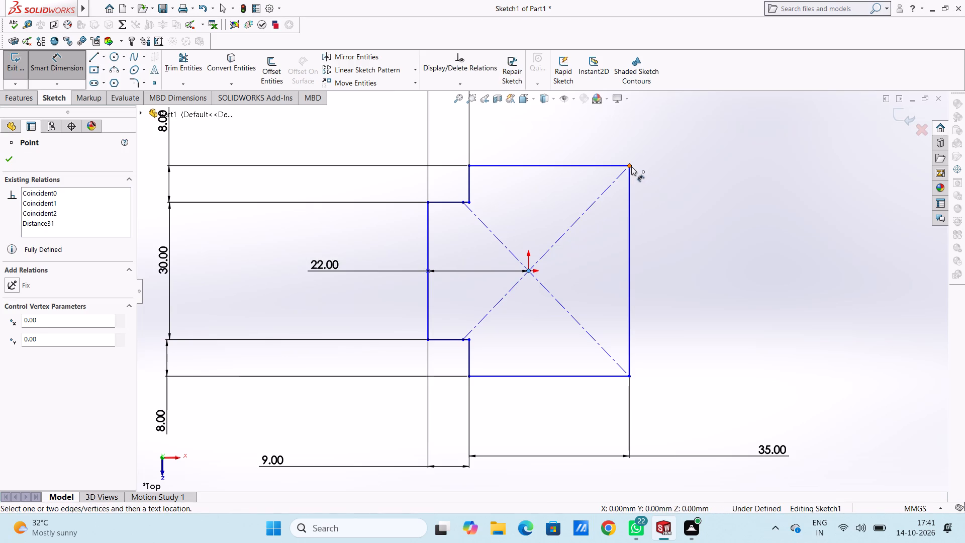
pyautogui.click(631, 166)
pyautogui.click(845, 190)
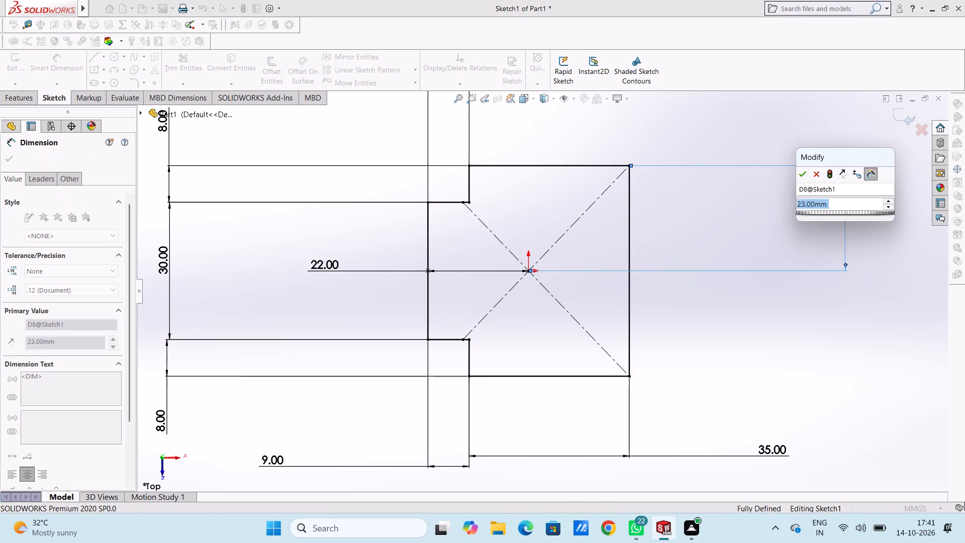
pyautogui.click(799, 175)
pyautogui.click(714, 228)
# Sketch a circle about 8.9 mm in diameter, centred about 38 mm right of the origin and level with it.
pyautogui.scroll(5, 712, 291)
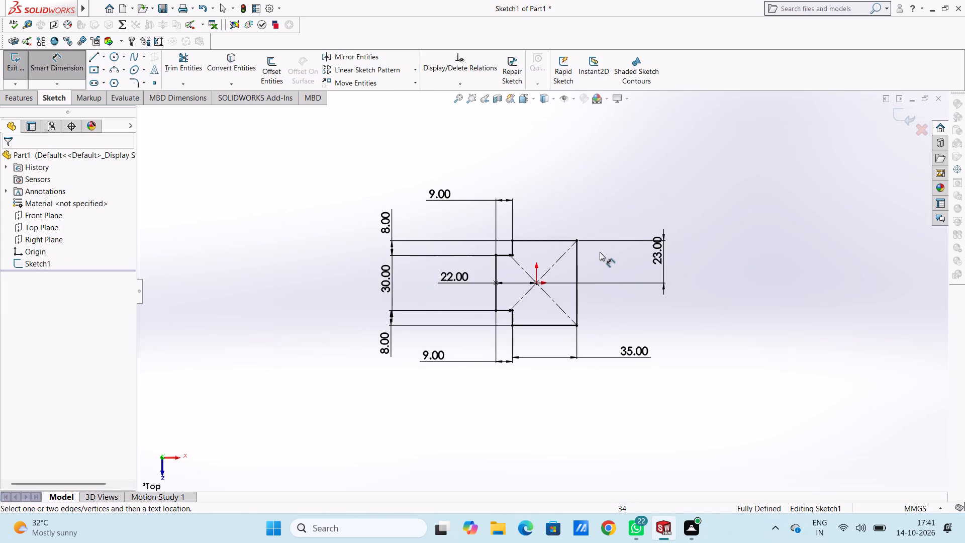
pyautogui.scroll(-1, 600, 252)
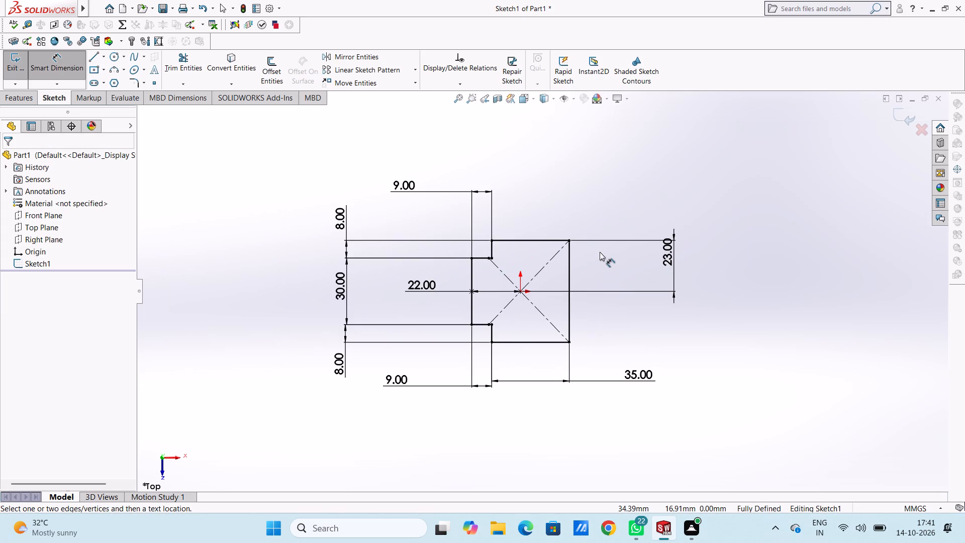
pyautogui.click(114, 55)
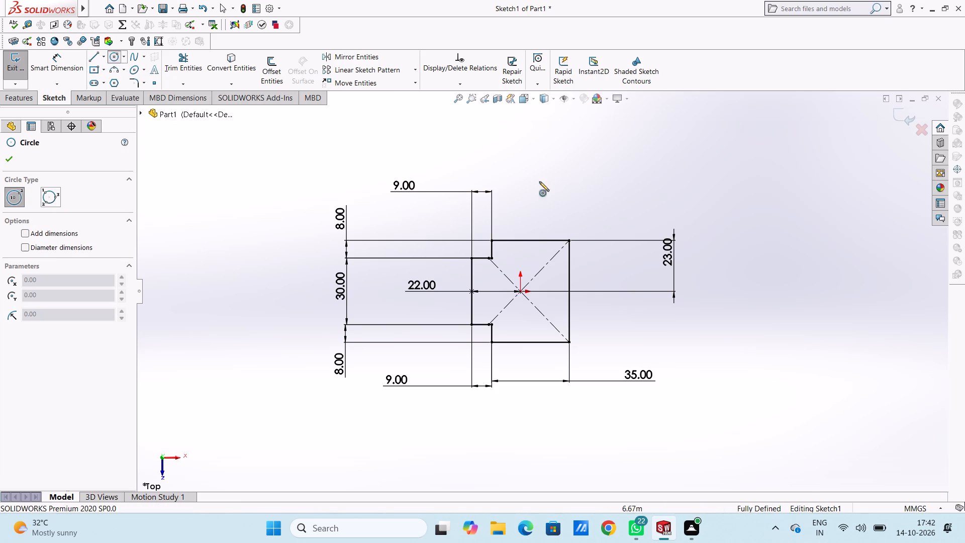
pyautogui.scroll(-4, 598, 287)
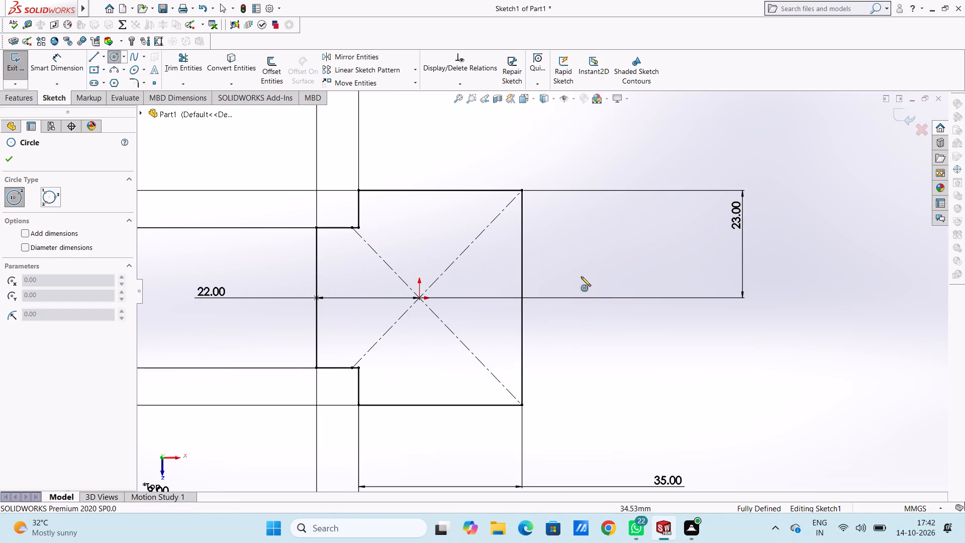
pyautogui.click(598, 297)
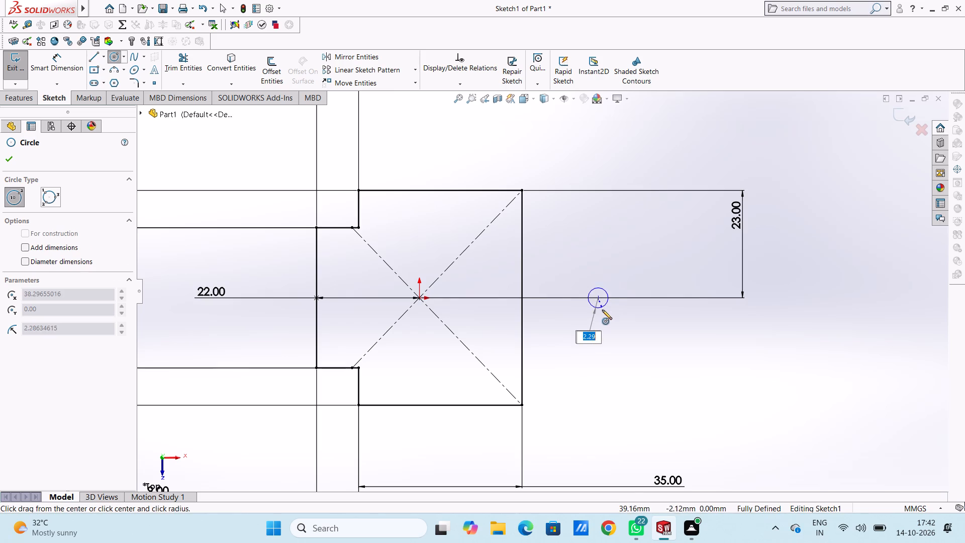
pyautogui.click(604, 318)
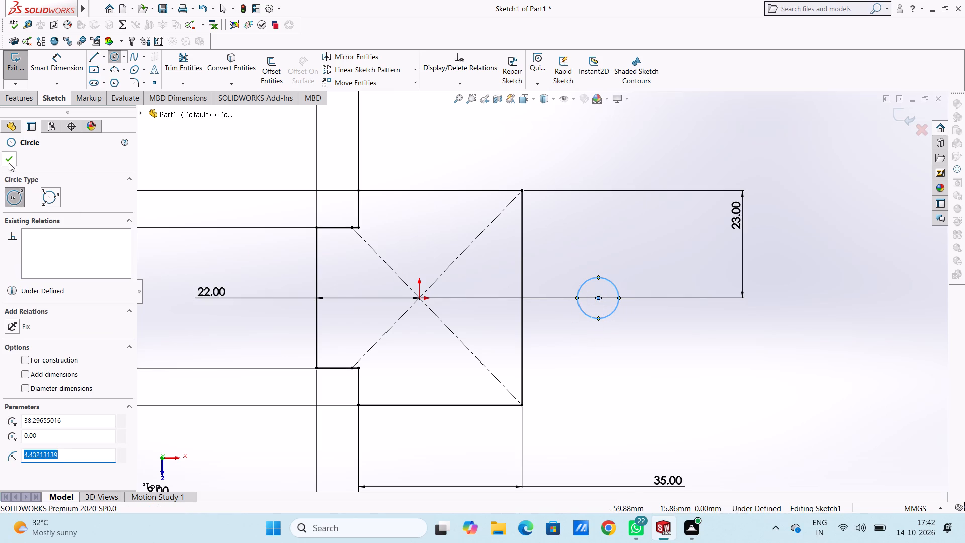
pyautogui.click(9, 159)
# Dimension the circle's diameter as 14 mm.
pyautogui.click(49, 69)
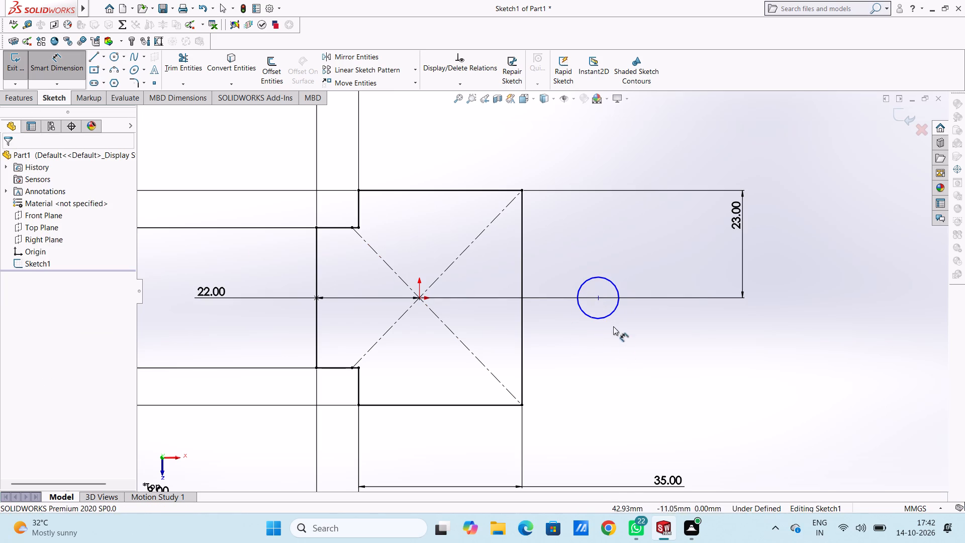
pyautogui.click(612, 313)
pyautogui.click(734, 413)
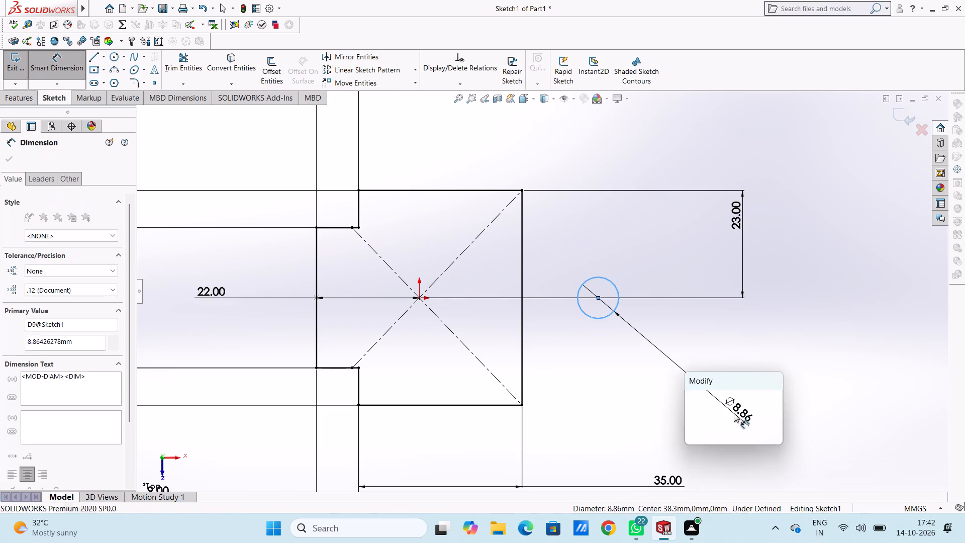
pyautogui.write('14')
pyautogui.press('Return')
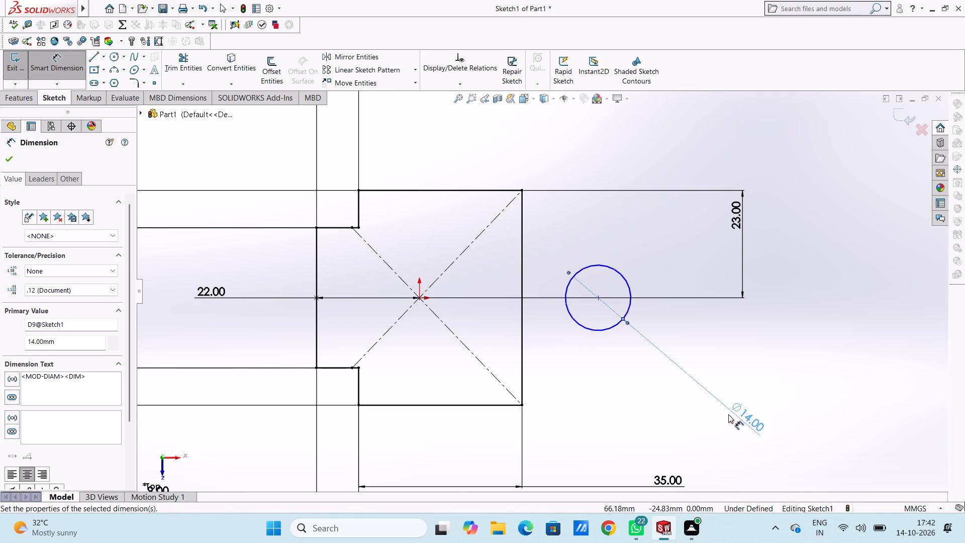
# Reposition the 35 mm bottom-edge dimension lower and well to the right of the sketch geometry.
pyautogui.scroll(3, 714, 420)
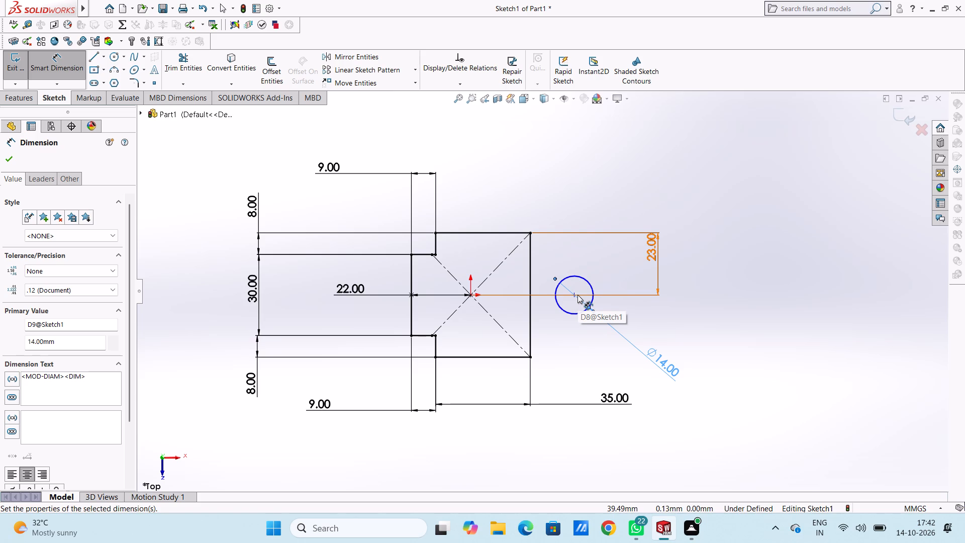
pyautogui.scroll(3, 604, 396)
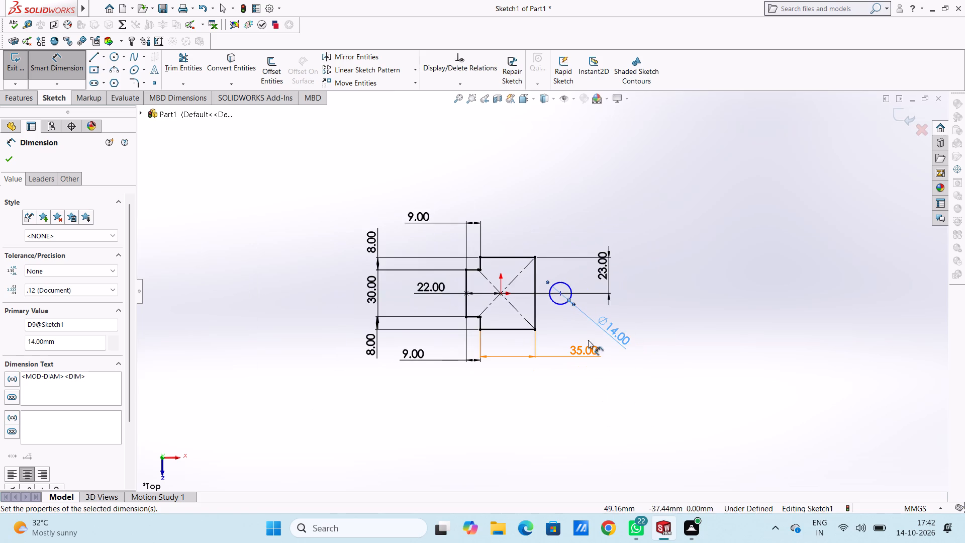
pyautogui.scroll(-3, 562, 295)
pyautogui.moveTo(598, 394); pyautogui.dragTo(846, 432)
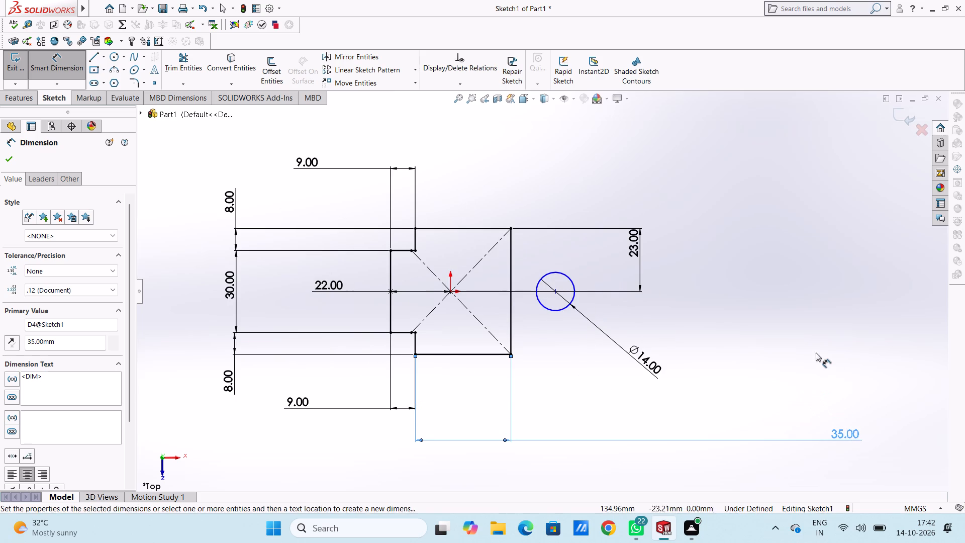
pyautogui.click(811, 352)
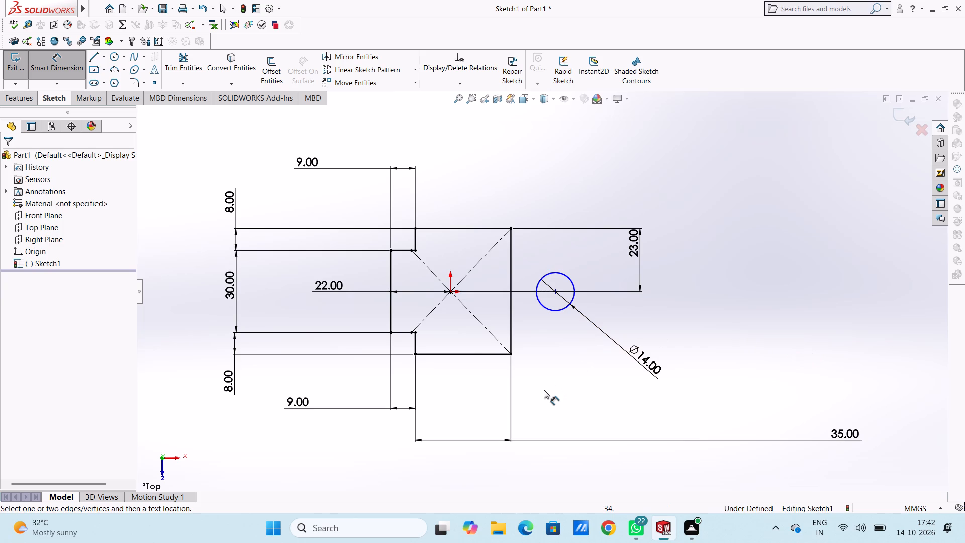
# Draw a line 18 mm vertically up from a point about 76 mm right of the origin and level with it, continuing 36 mm straight down.
pyautogui.scroll(2, 544, 390)
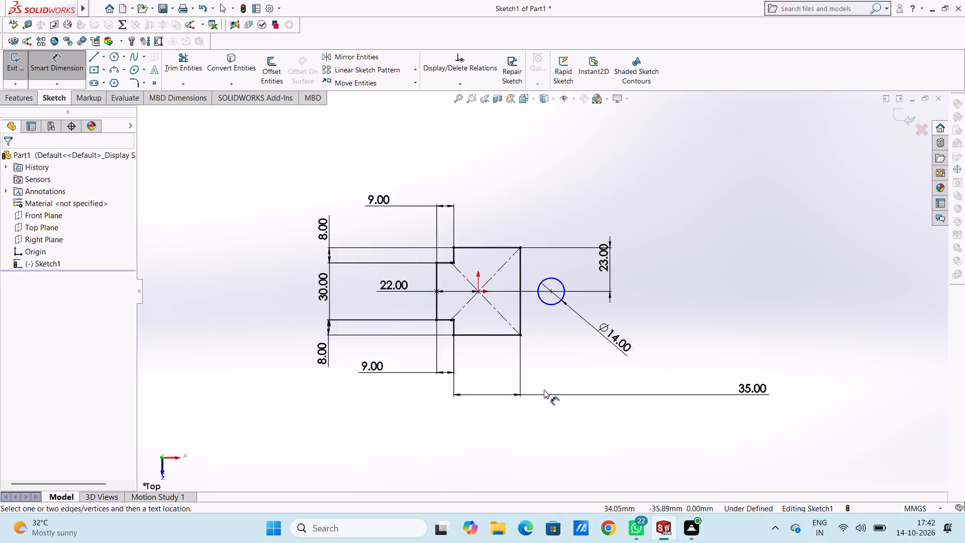
pyautogui.scroll(1, 544, 390)
pyautogui.click(80, 65)
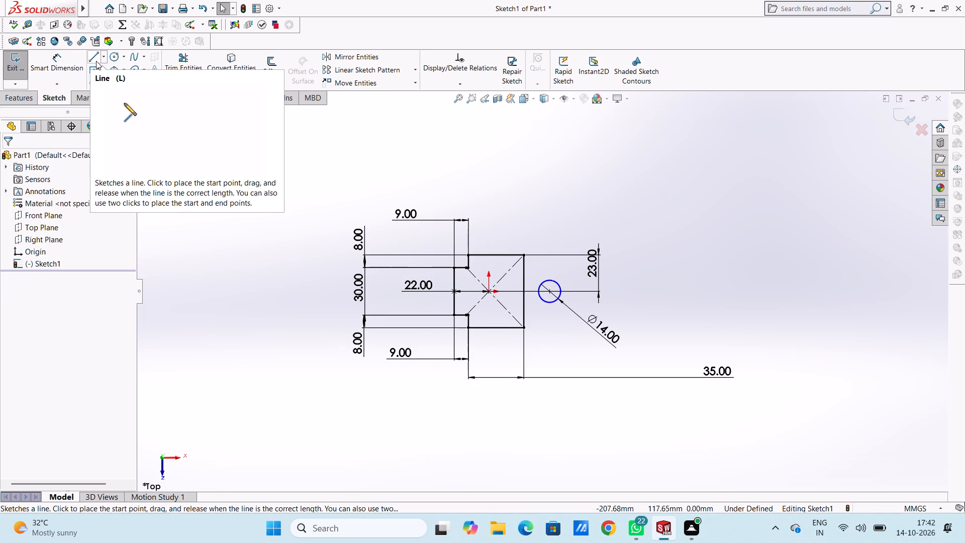
pyautogui.click(96, 60)
pyautogui.scroll(-3, 585, 232)
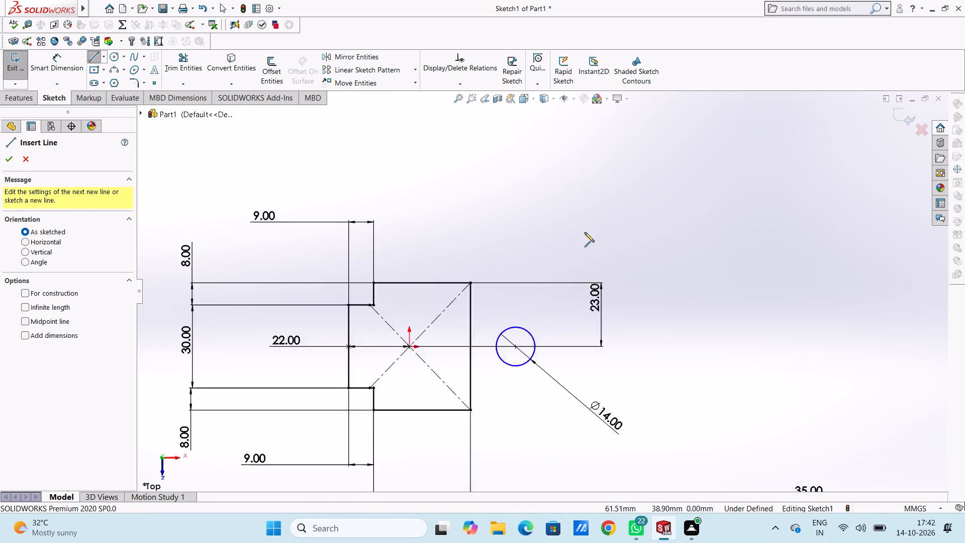
pyautogui.scroll(3, 548, 350)
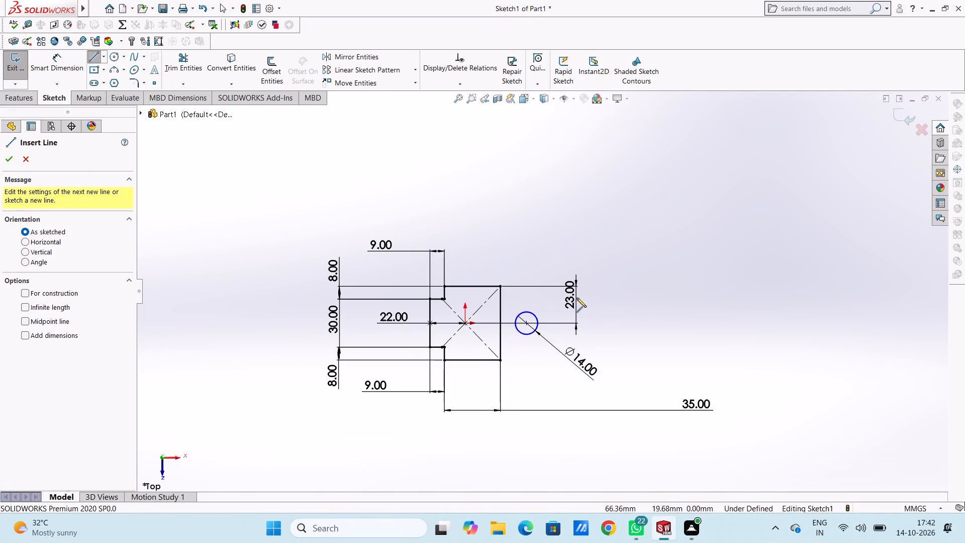
pyautogui.click(588, 324)
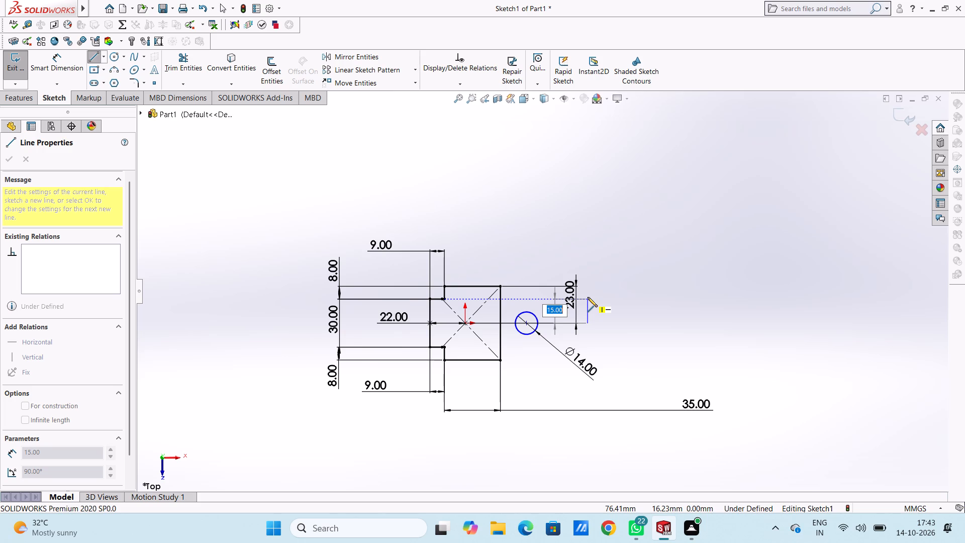
pyautogui.write('18')
pyautogui.press('Return')
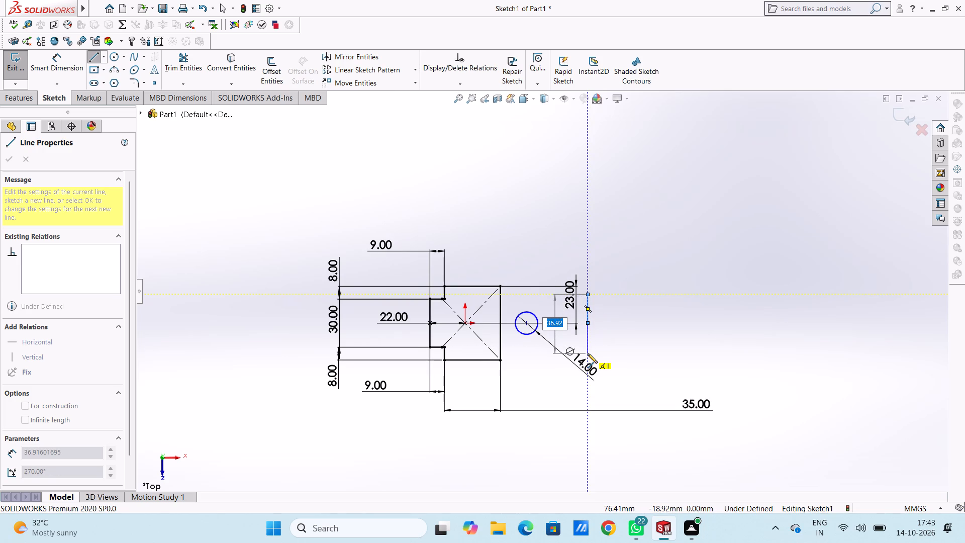
pyautogui.write('36')
pyautogui.press('Return')
pyautogui.press('3')
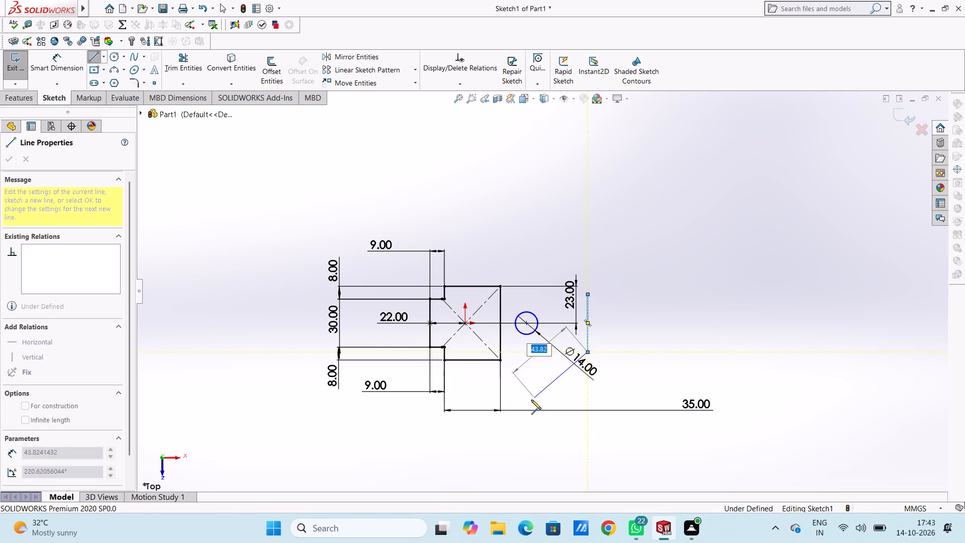
# Connect the 36 mm vertical line's lower and upper ends to the profile's lower right and upper right corners with slanted lines.
pyautogui.click(503, 363)
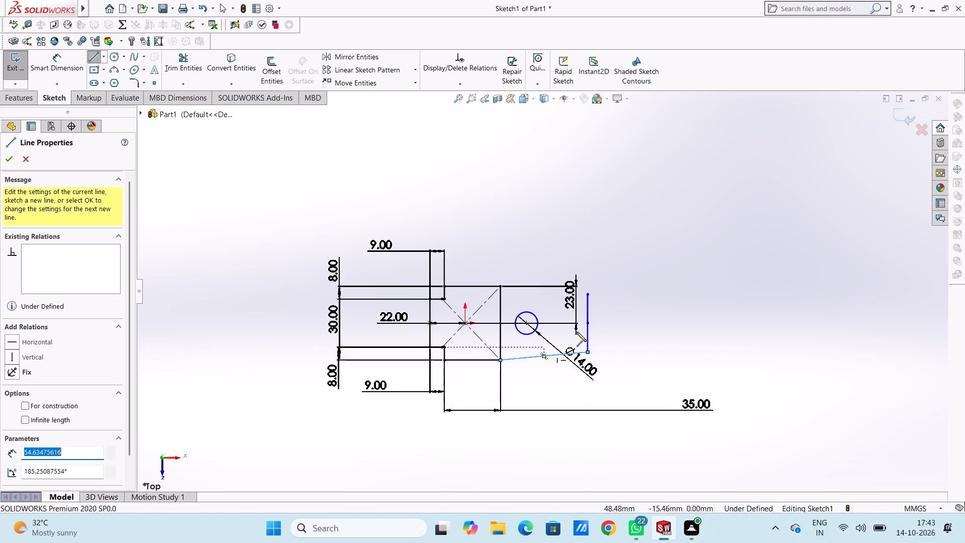
pyautogui.click(588, 294)
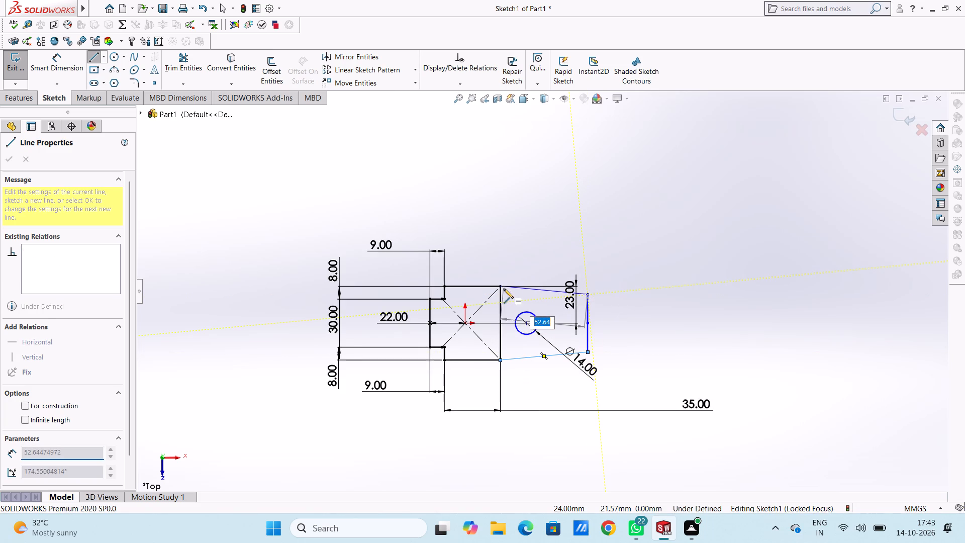
pyautogui.click(502, 288)
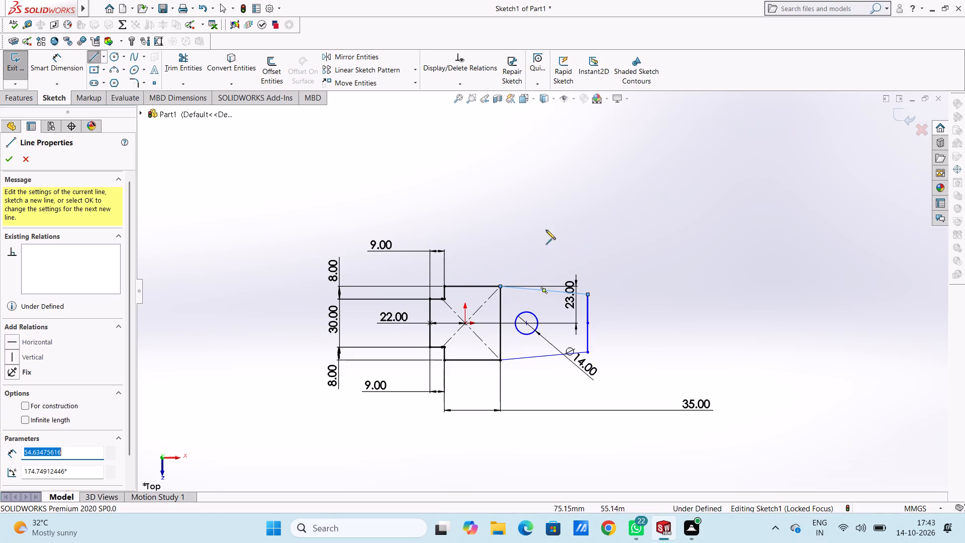
pyautogui.click(14, 155)
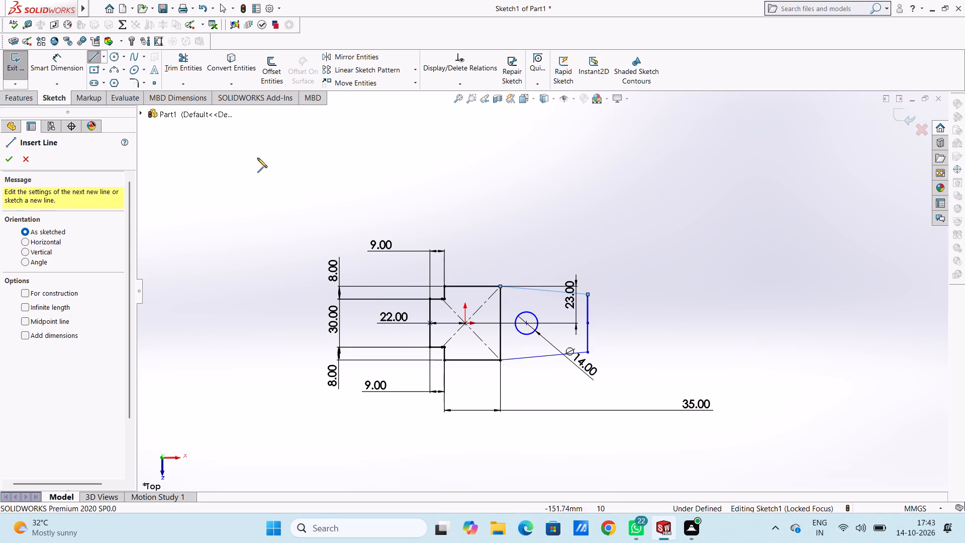
pyautogui.click(16, 158)
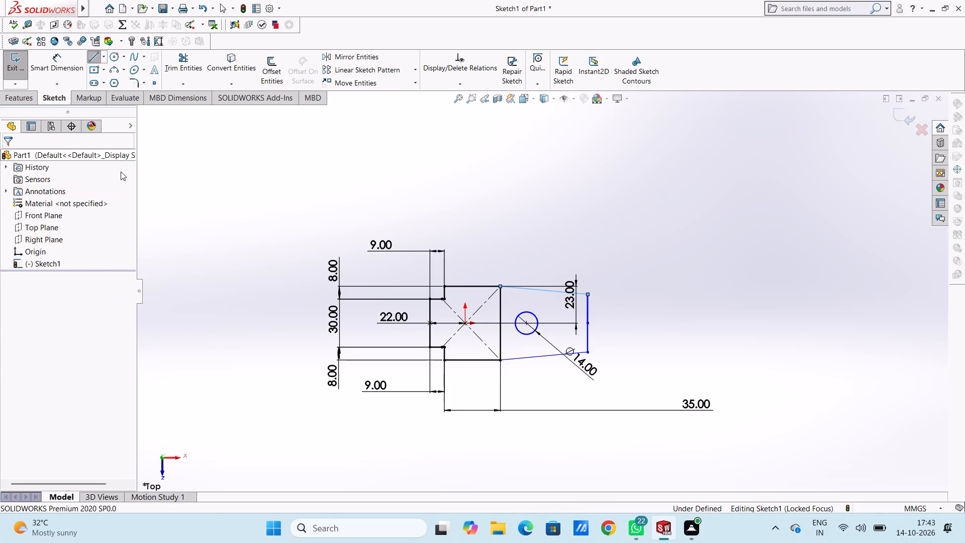
# Delete the 18 mm vertical line overlapping the upper half of the 36 mm line.
pyautogui.scroll(-4, 549, 317)
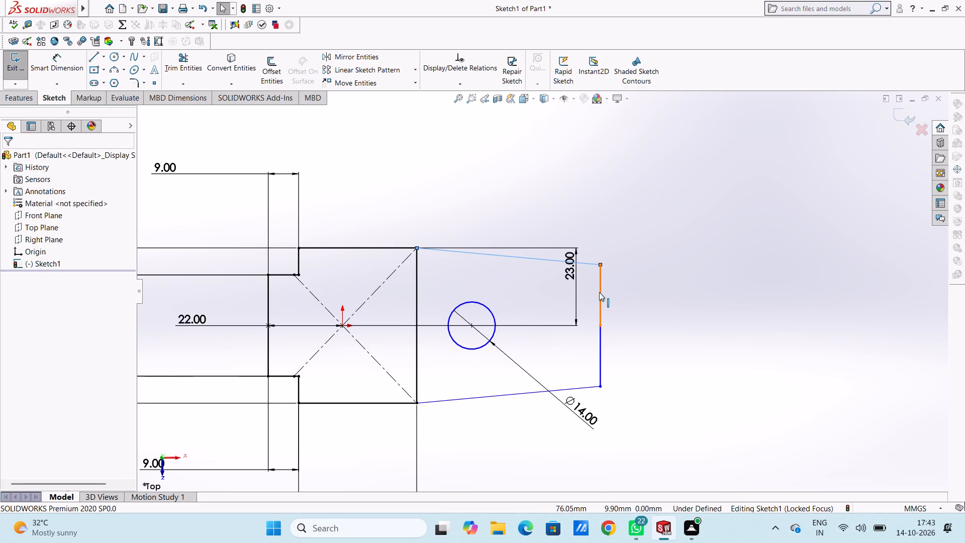
pyautogui.click(599, 292)
pyautogui.rightClick(717, 139)
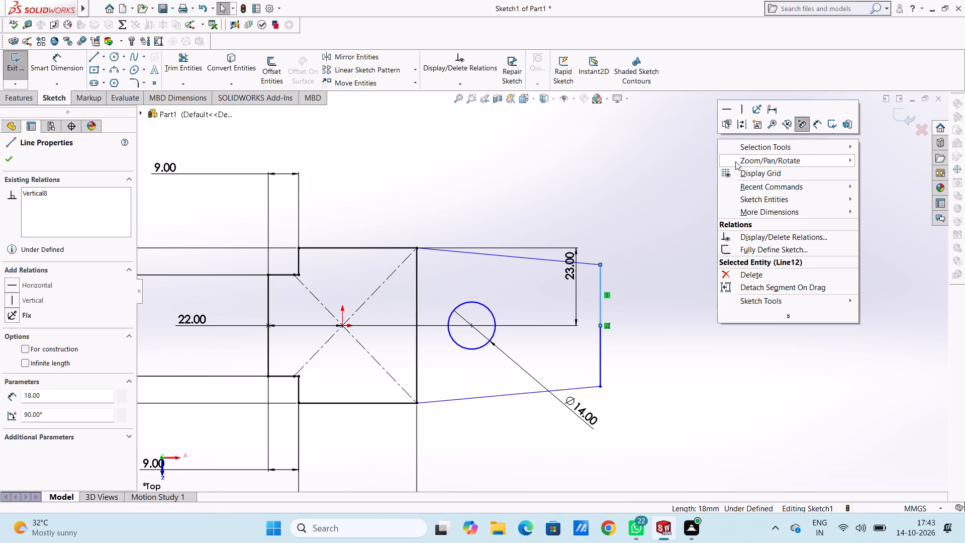
pyautogui.click(739, 274)
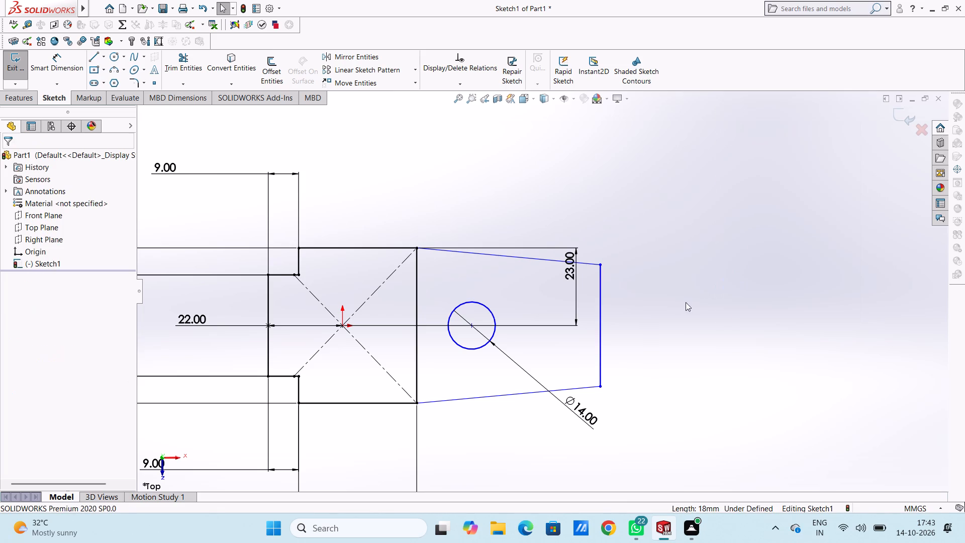
# Dimension the horizontal distance between the 46 mm right edge of the profile and the 36 mm vertical line as 38 mm.
pyautogui.scroll(-2, 637, 273)
pyautogui.scroll(5, 637, 273)
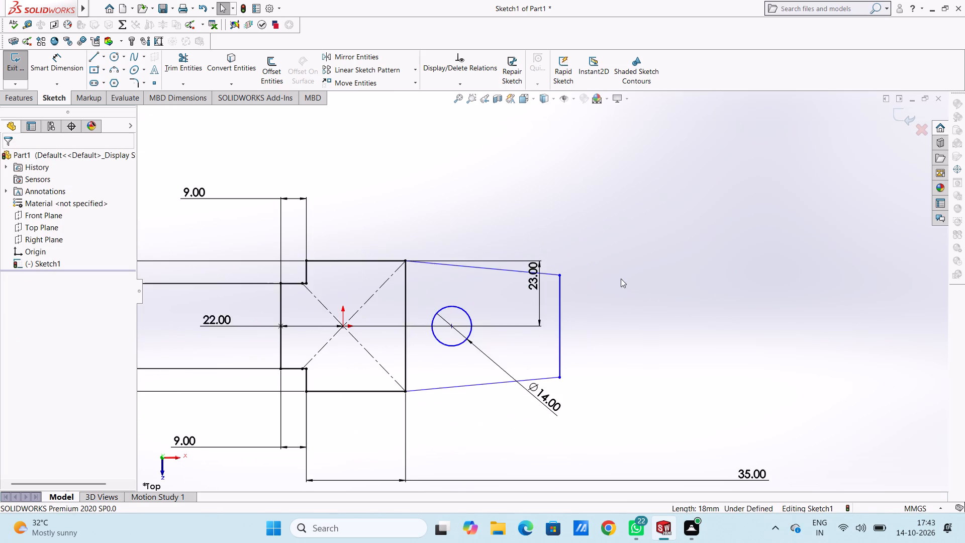
pyautogui.scroll(3, 621, 279)
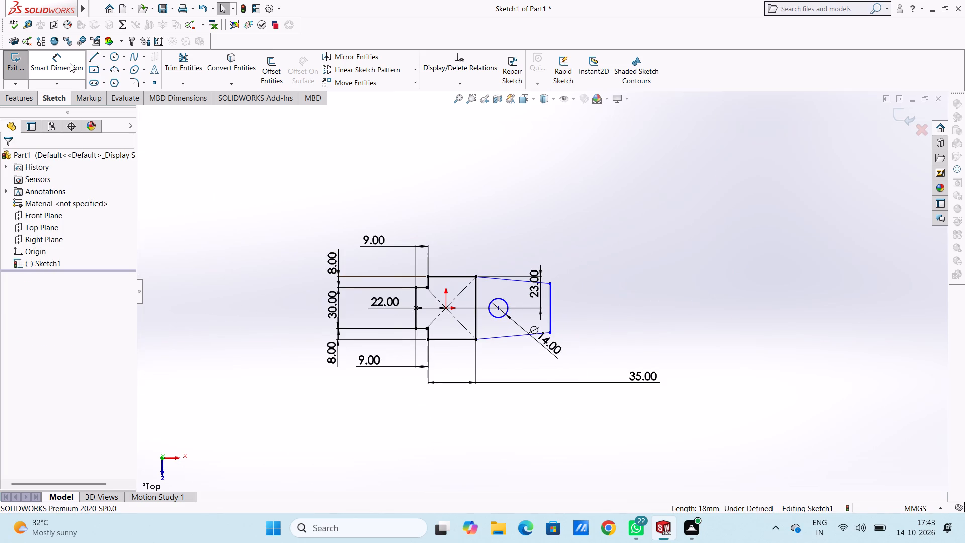
pyautogui.click(70, 62)
pyautogui.click(479, 330)
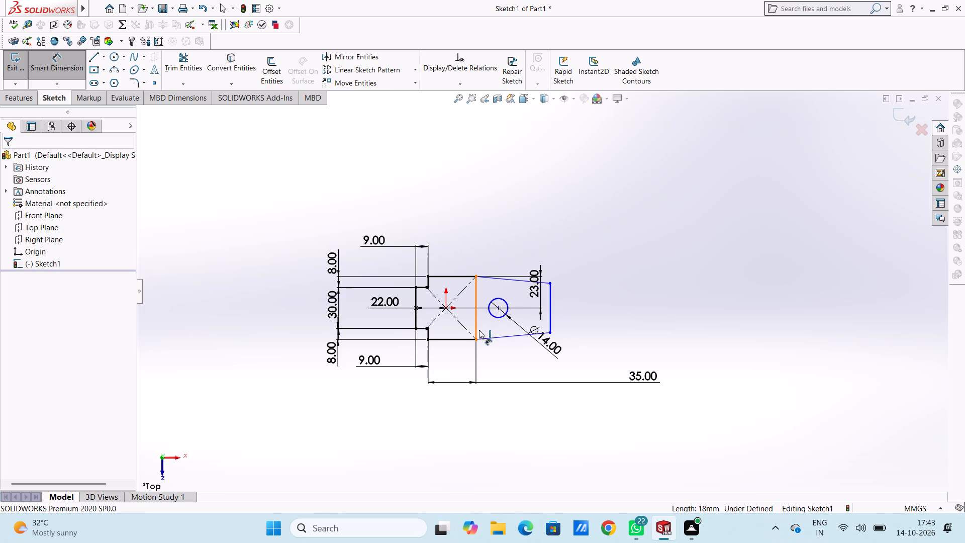
pyautogui.click(550, 304)
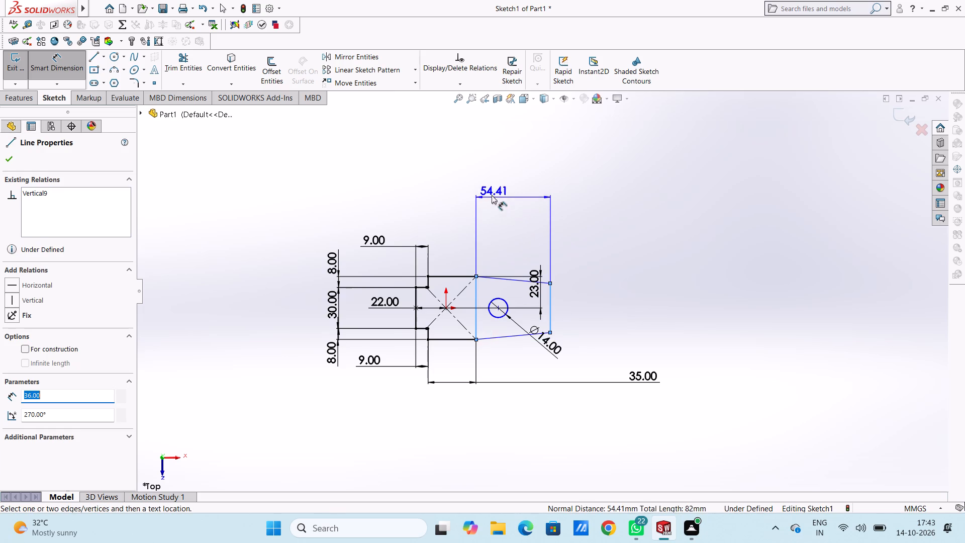
pyautogui.click(409, 154)
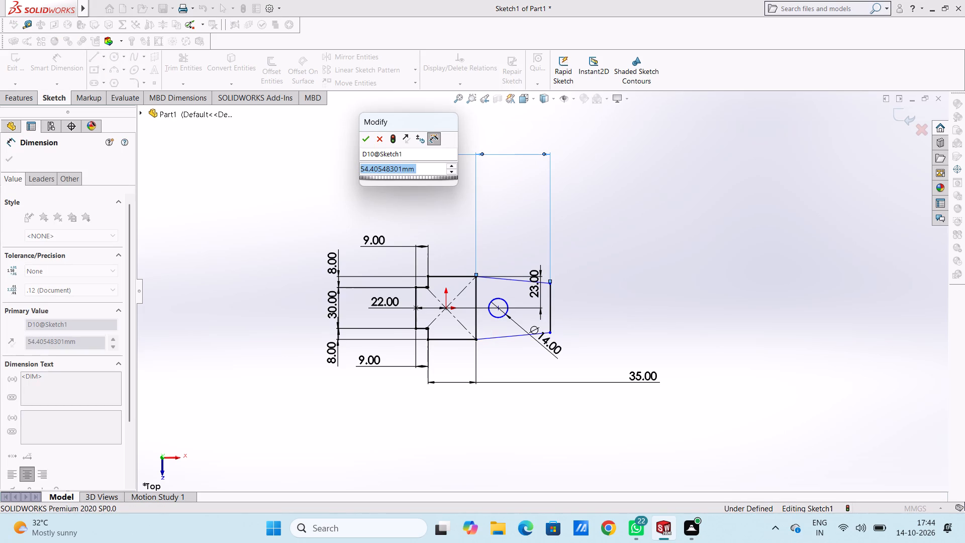
pyautogui.write('38')
pyautogui.press('Return')
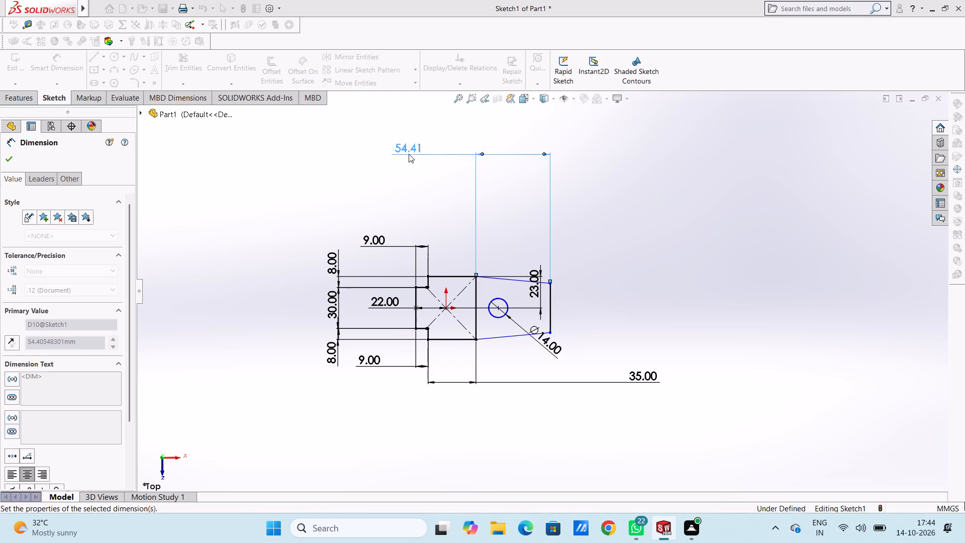
pyautogui.click(400, 203)
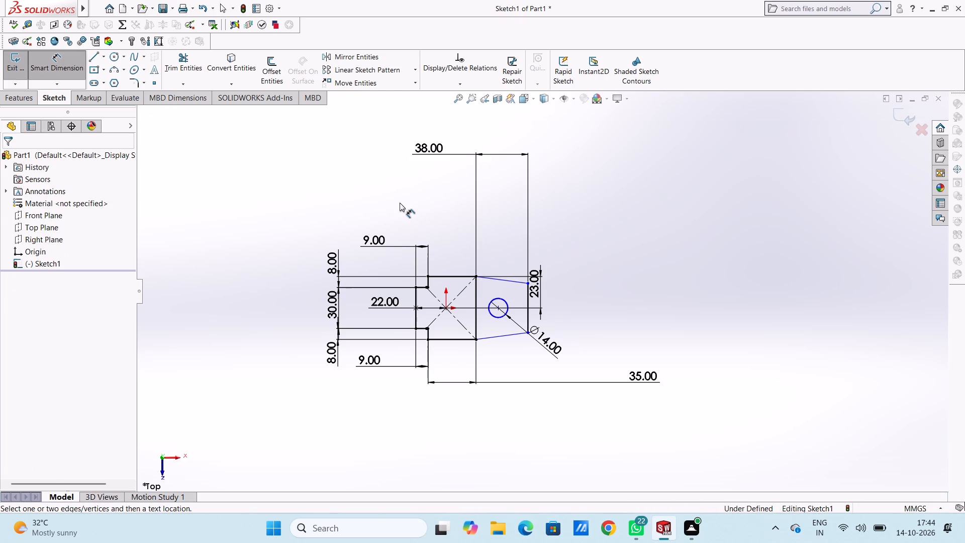
# Dimension the horizontal distance from the 14 mm circle's center to the 36 mm vertical line as 22 mm.
pyautogui.scroll(-4, 523, 317)
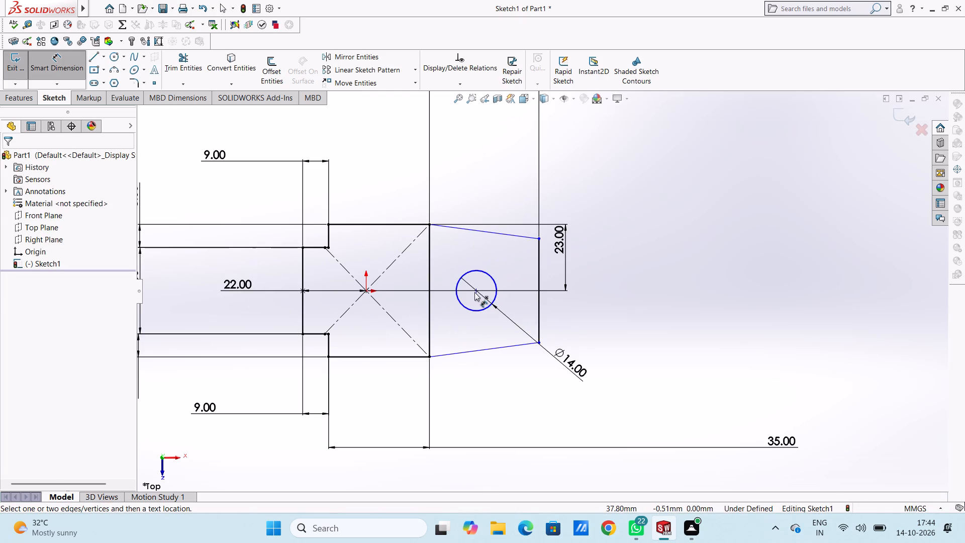
pyautogui.click(475, 291)
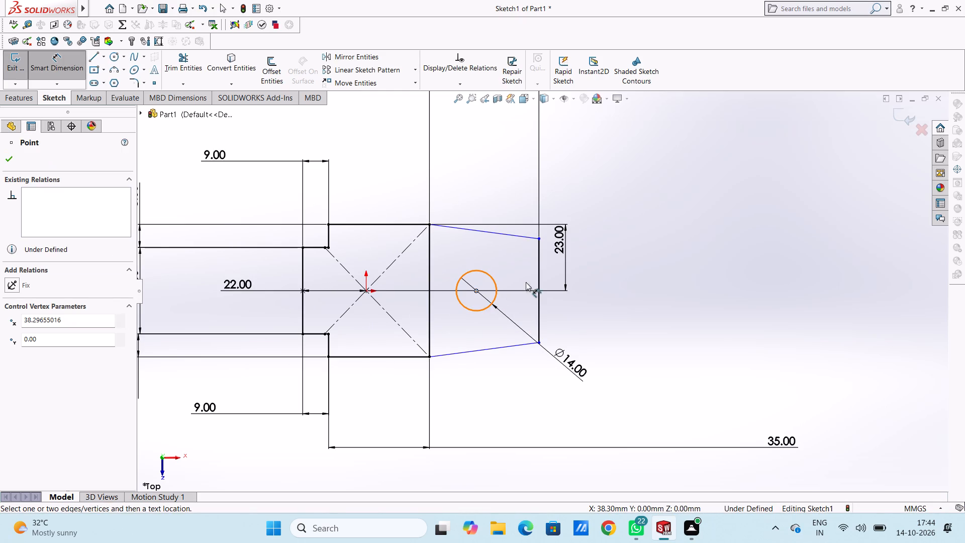
pyautogui.click(540, 278)
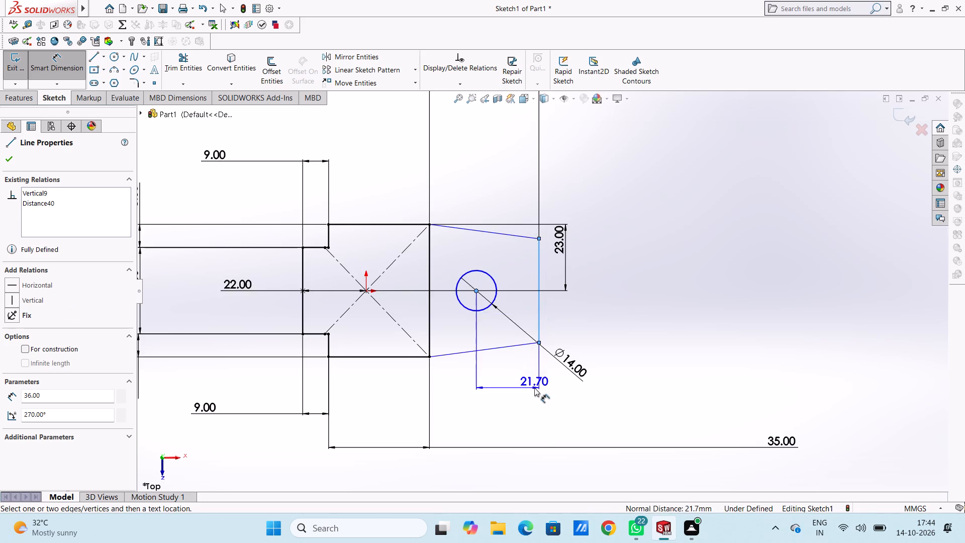
pyautogui.scroll(5, 534, 388)
pyautogui.click(533, 398)
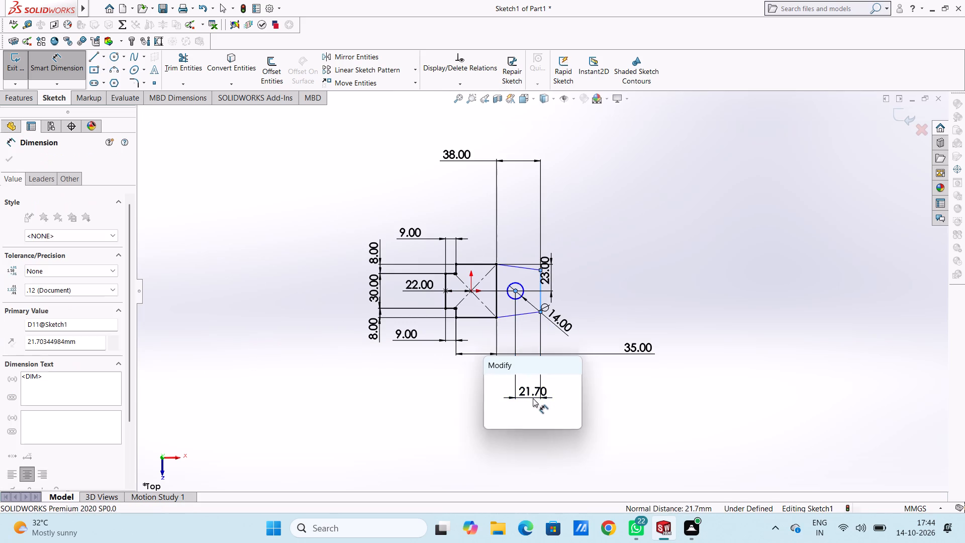
pyautogui.write('22')
pyautogui.press('Return')
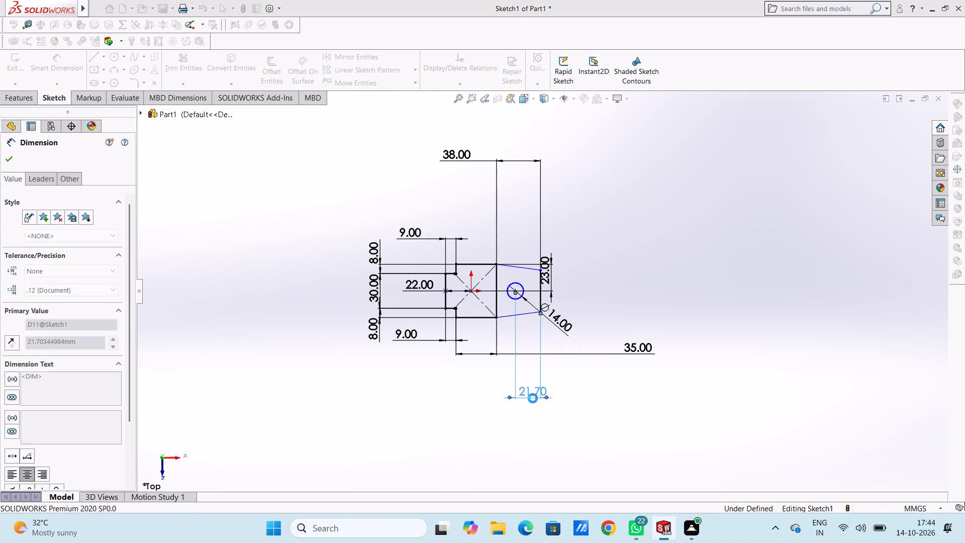
pyautogui.click(511, 247)
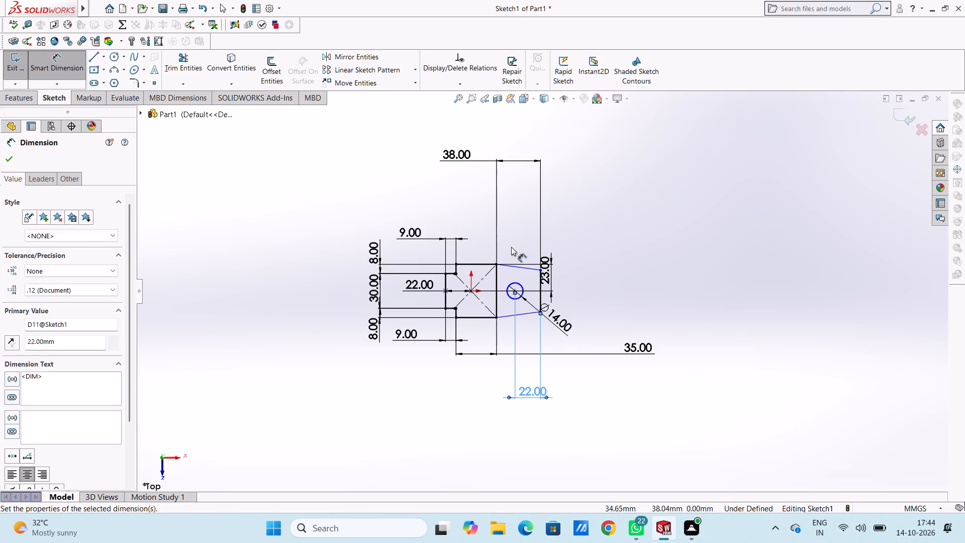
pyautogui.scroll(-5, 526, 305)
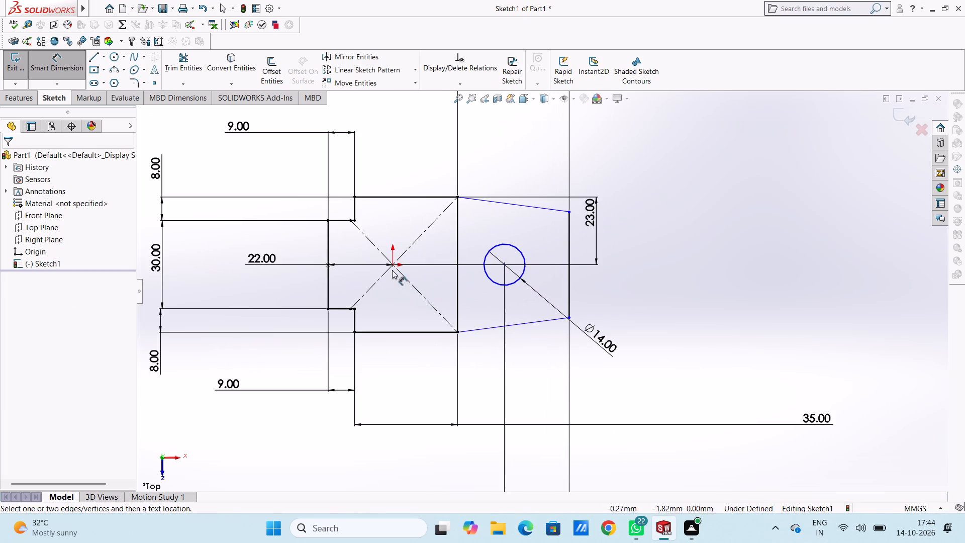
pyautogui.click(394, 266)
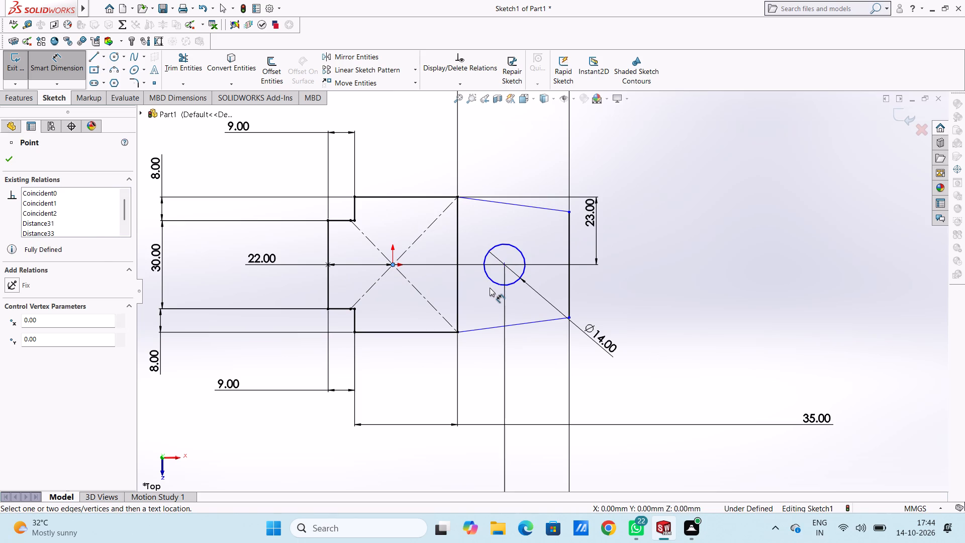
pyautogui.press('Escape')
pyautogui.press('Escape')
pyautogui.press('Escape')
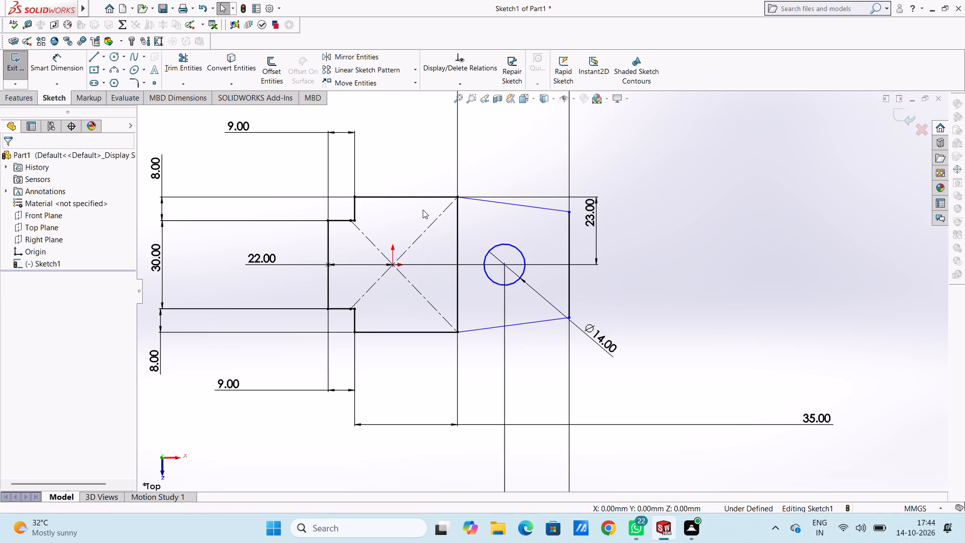
# Add a Horizontal relation between the origin and the center of the 14 mm circle.
pyautogui.click(395, 266)
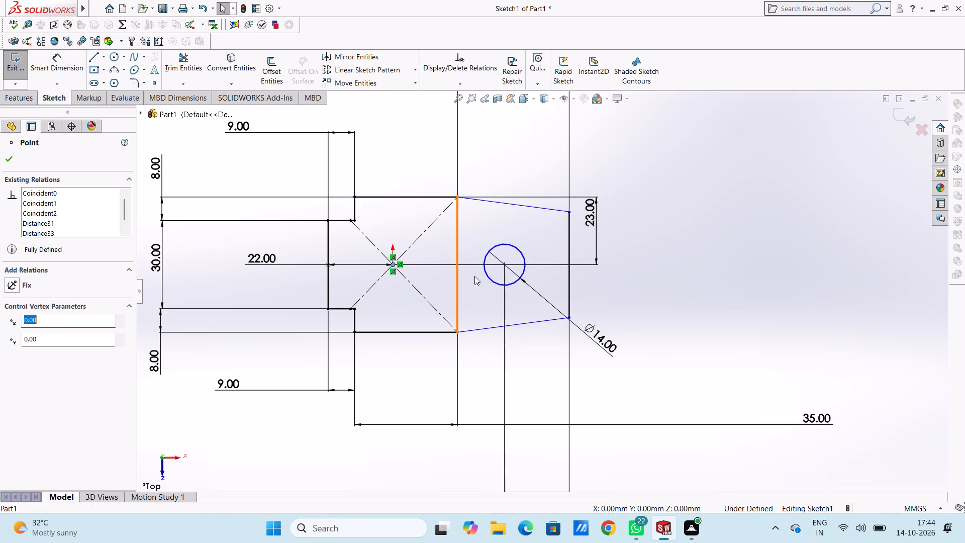
pyautogui.keyDown('ctrl'); pyautogui.click(506, 265); pyautogui.keyUp('ctrl')
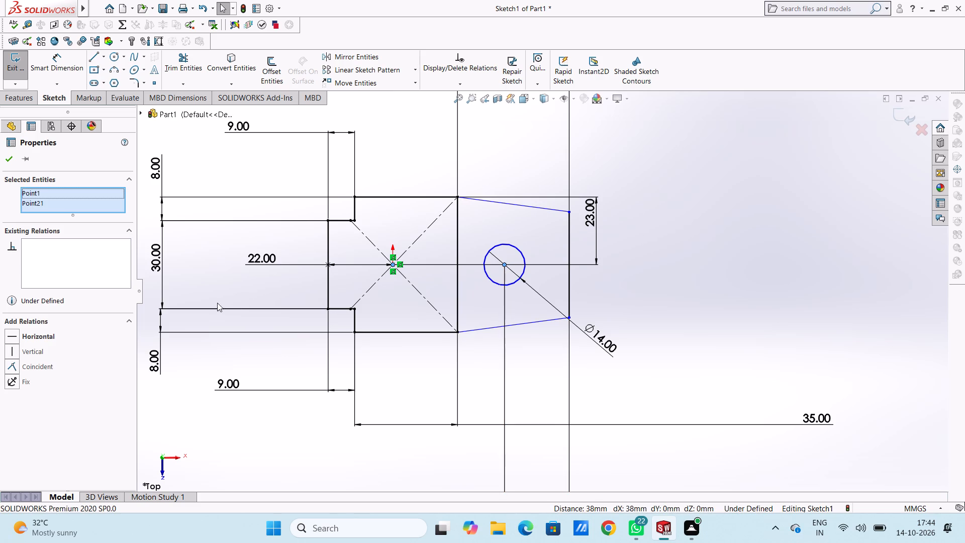
pyautogui.click(12, 336)
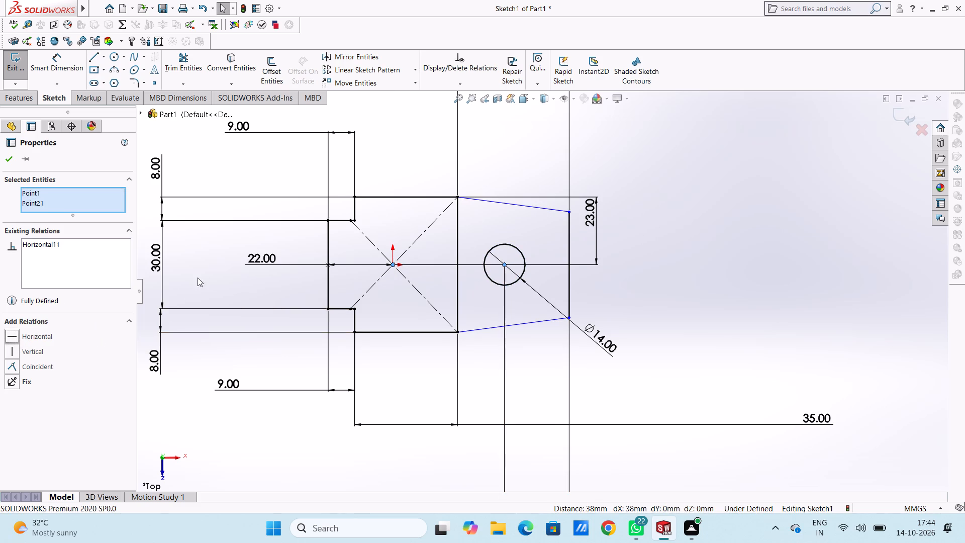
pyautogui.click(213, 270)
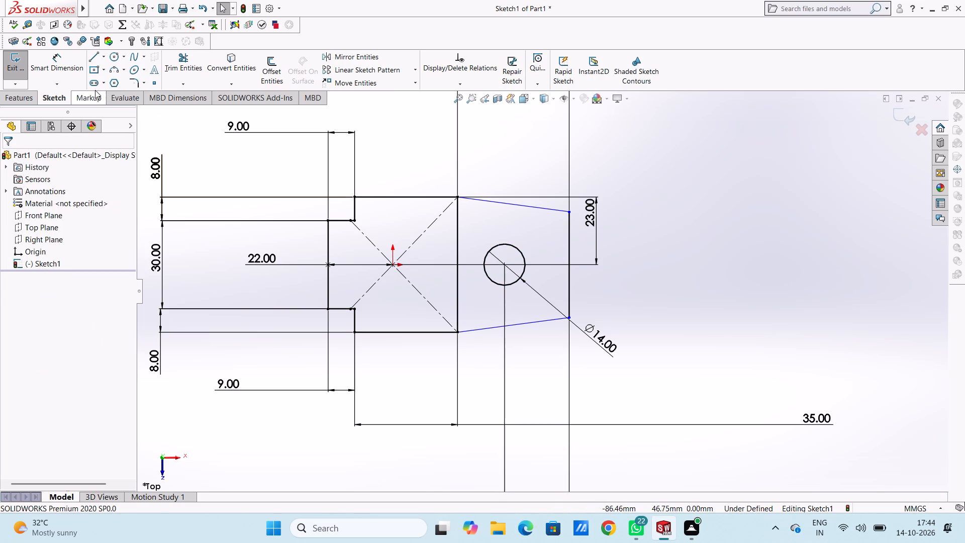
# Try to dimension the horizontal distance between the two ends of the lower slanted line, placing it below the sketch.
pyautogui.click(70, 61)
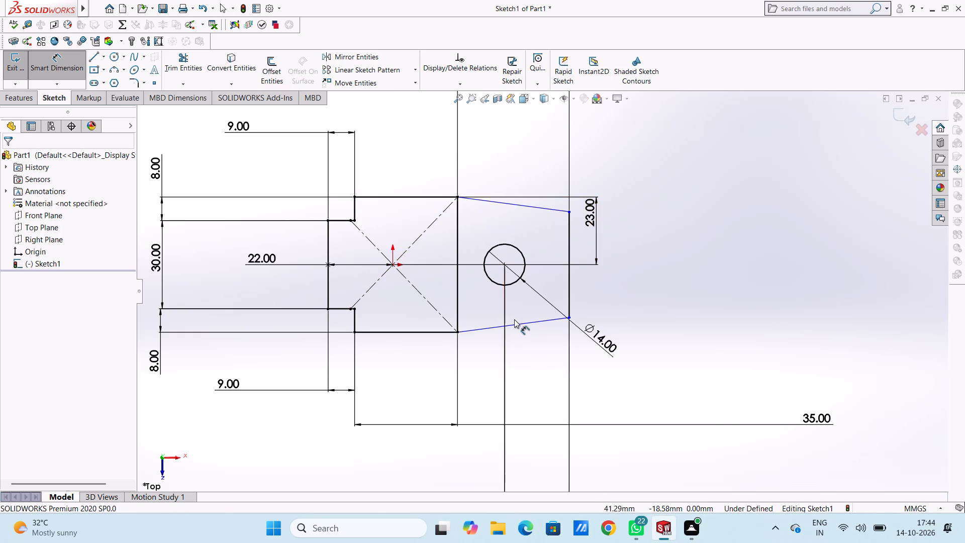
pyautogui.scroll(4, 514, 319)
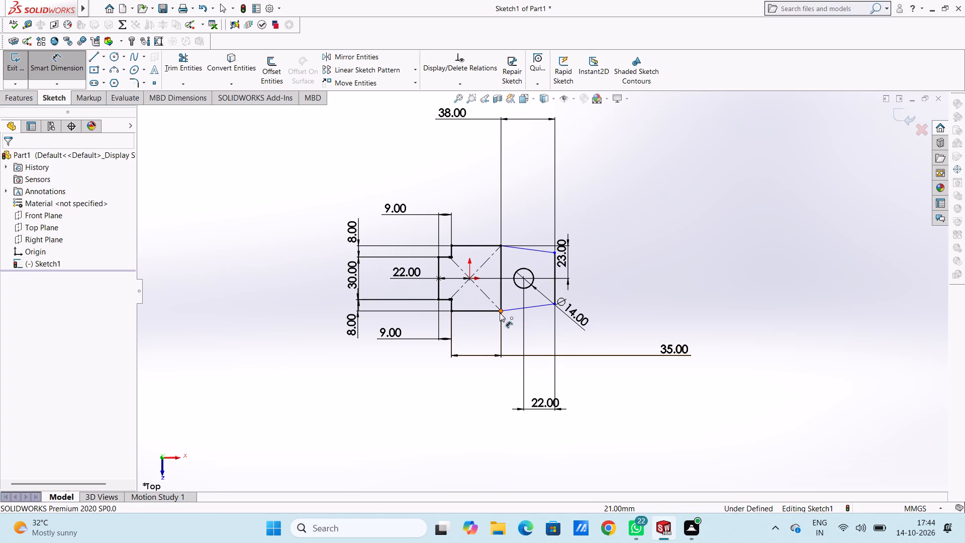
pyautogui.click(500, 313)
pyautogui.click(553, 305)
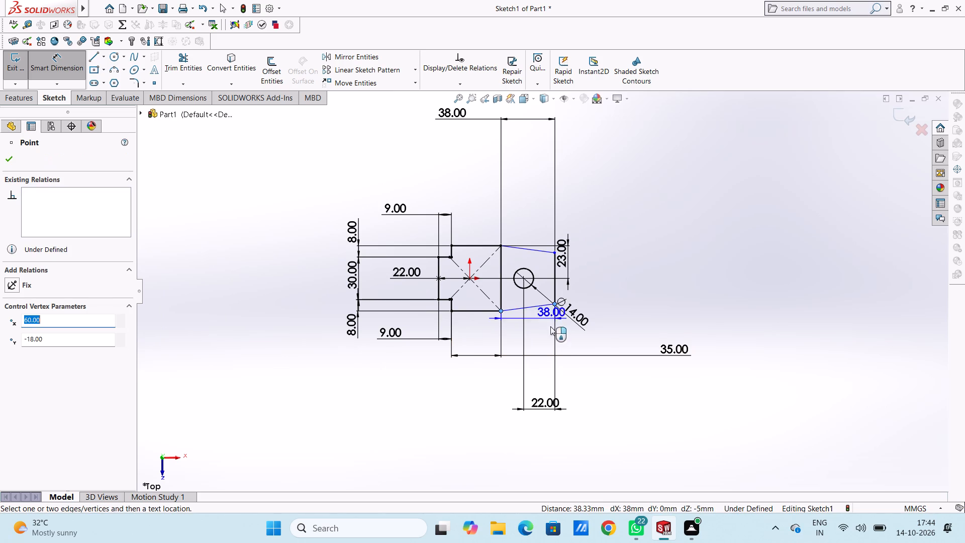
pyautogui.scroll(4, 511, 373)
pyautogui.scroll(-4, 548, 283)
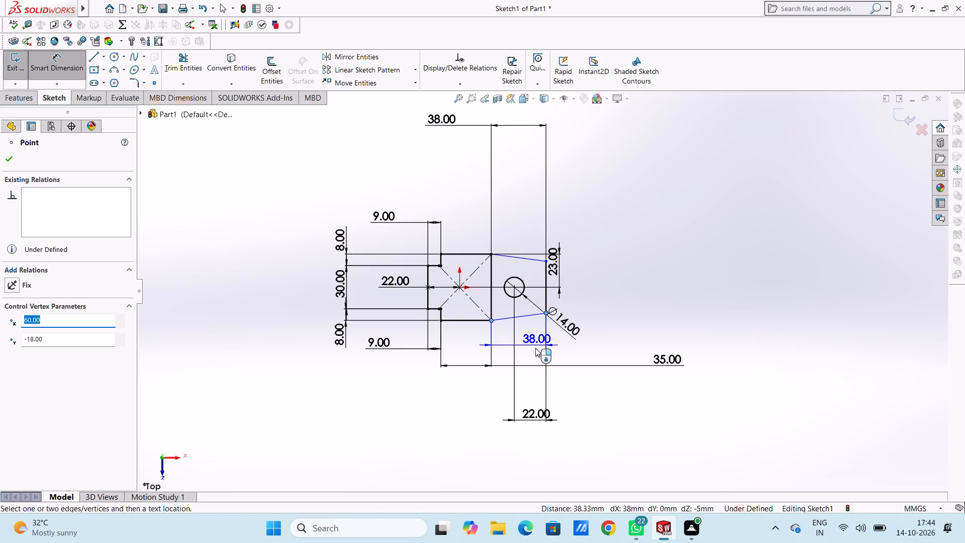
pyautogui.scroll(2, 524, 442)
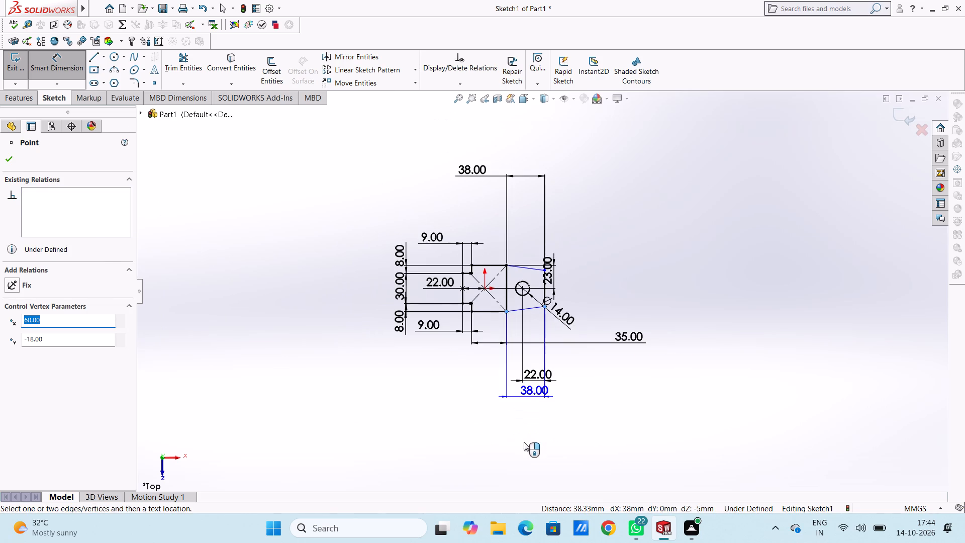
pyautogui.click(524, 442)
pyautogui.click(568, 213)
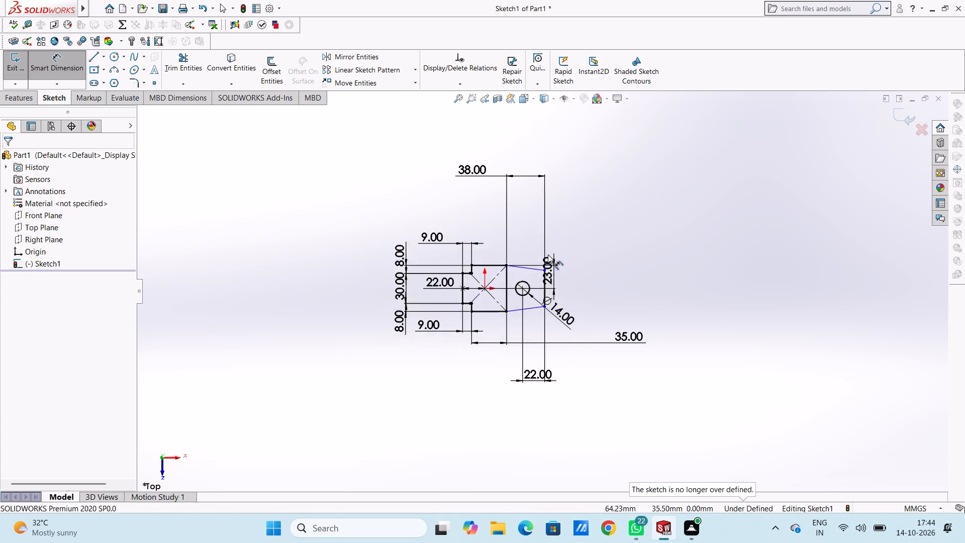
# Add a 5 mm vertical dimension between the two ends of the upper slanted line, placed well to the right of the sketch.
pyautogui.scroll(-5, 541, 264)
pyautogui.scroll(-2, 505, 298)
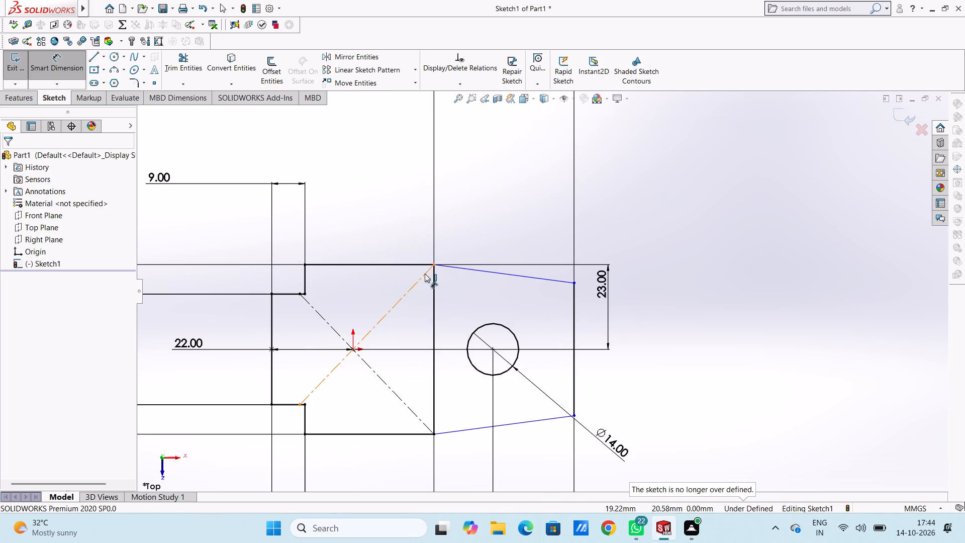
pyautogui.click(434, 266)
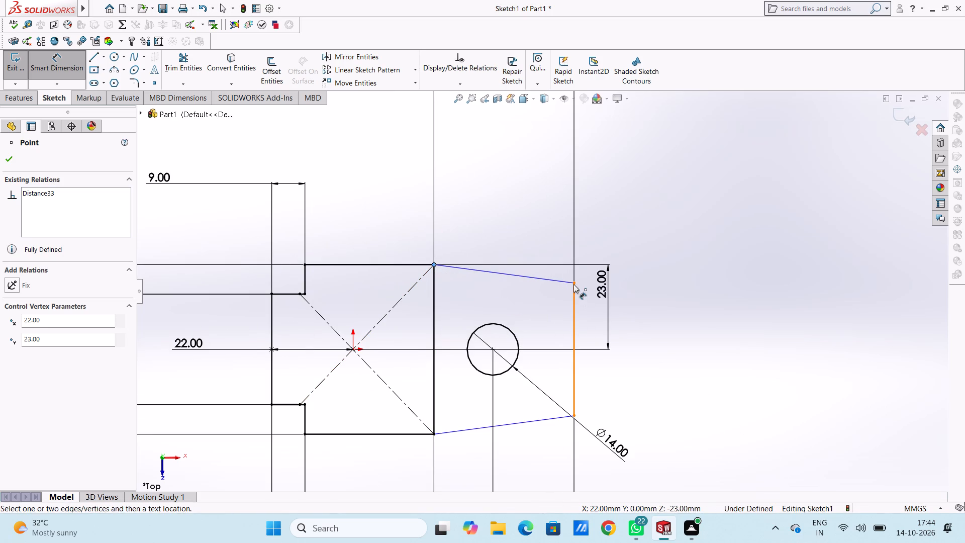
pyautogui.click(573, 283)
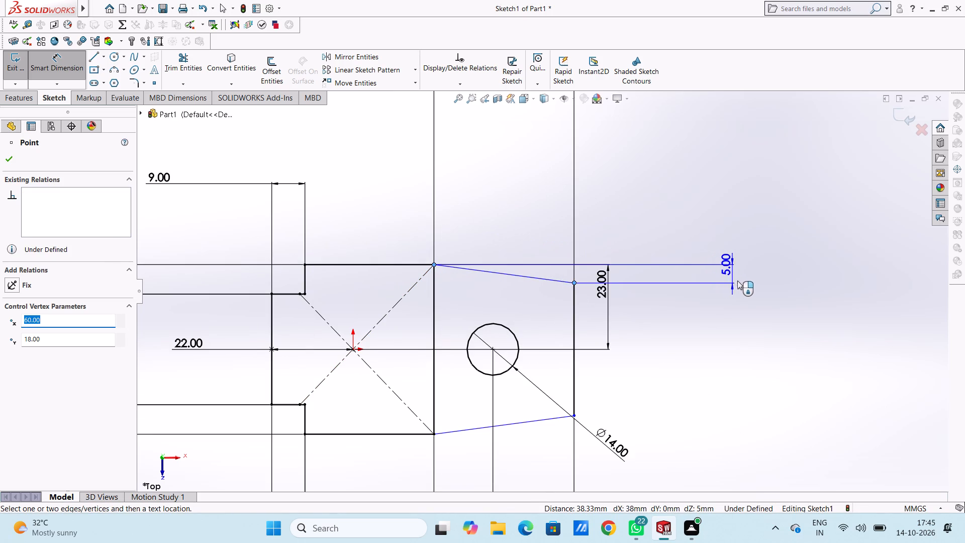
pyautogui.click(739, 282)
pyautogui.click(695, 265)
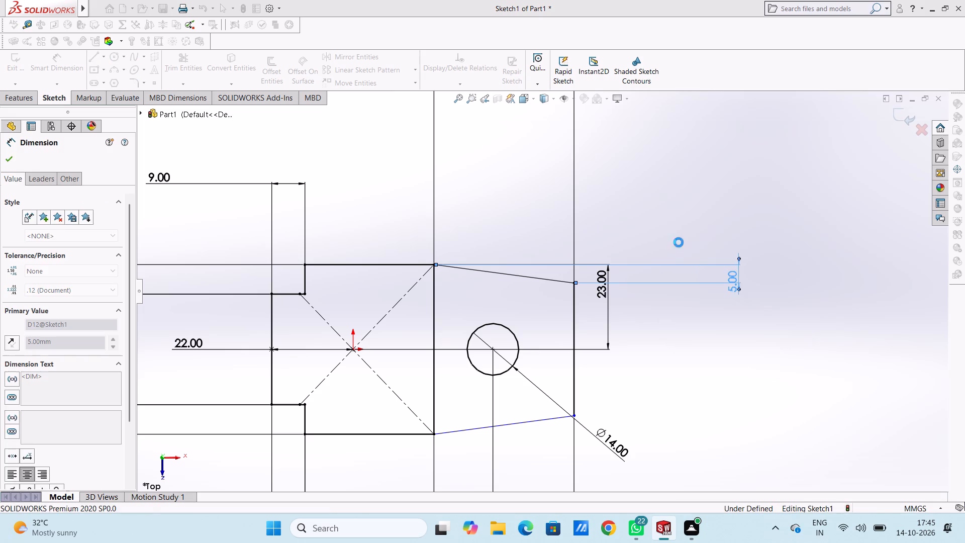
pyautogui.click(678, 242)
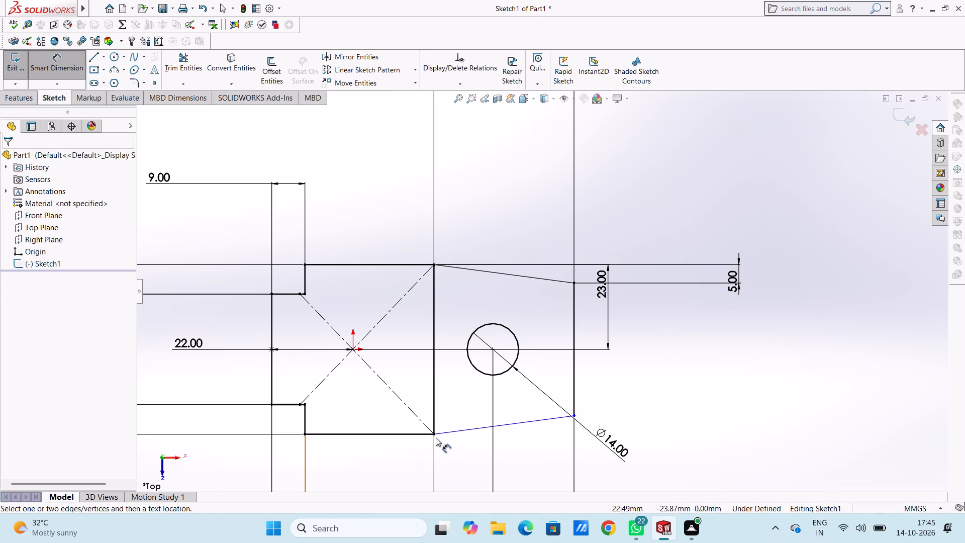
# Add a 5 mm vertical dimension across the lower slanted line, placed well to the right of the sketch.
pyautogui.click(450, 431)
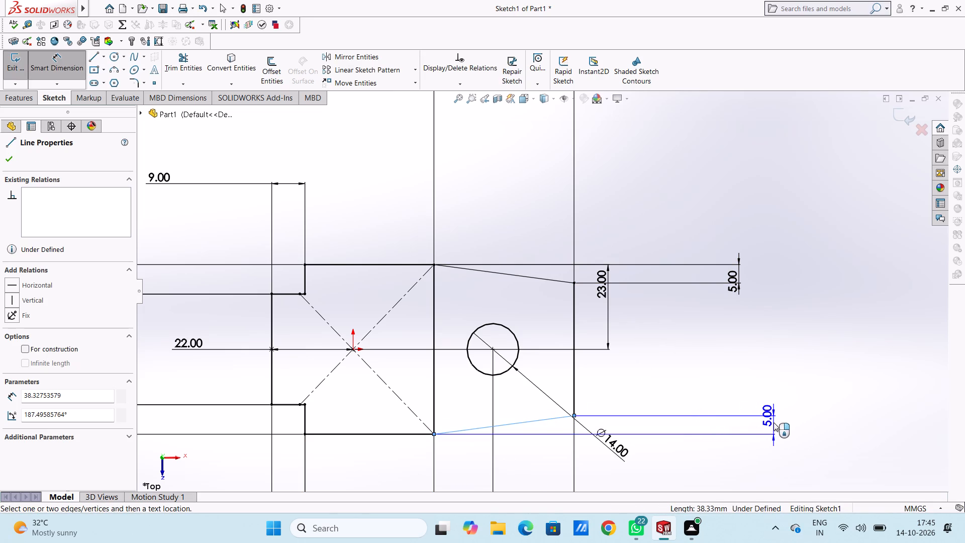
pyautogui.click(744, 423)
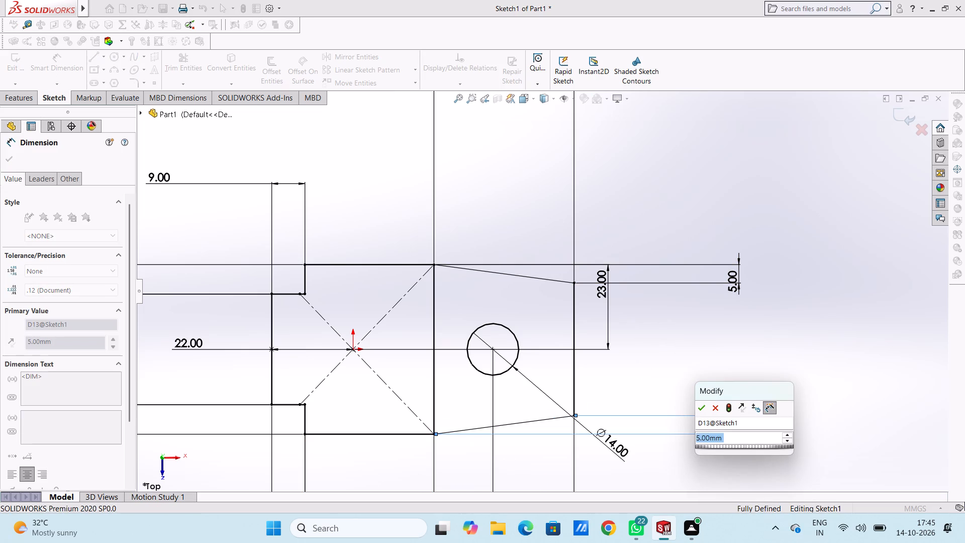
pyautogui.click(701, 416)
pyautogui.click(700, 408)
pyautogui.click(670, 379)
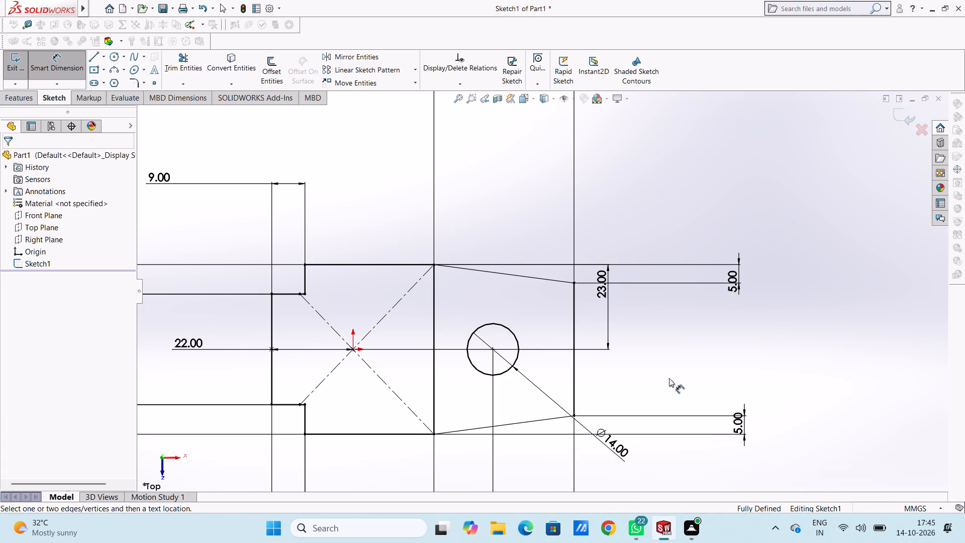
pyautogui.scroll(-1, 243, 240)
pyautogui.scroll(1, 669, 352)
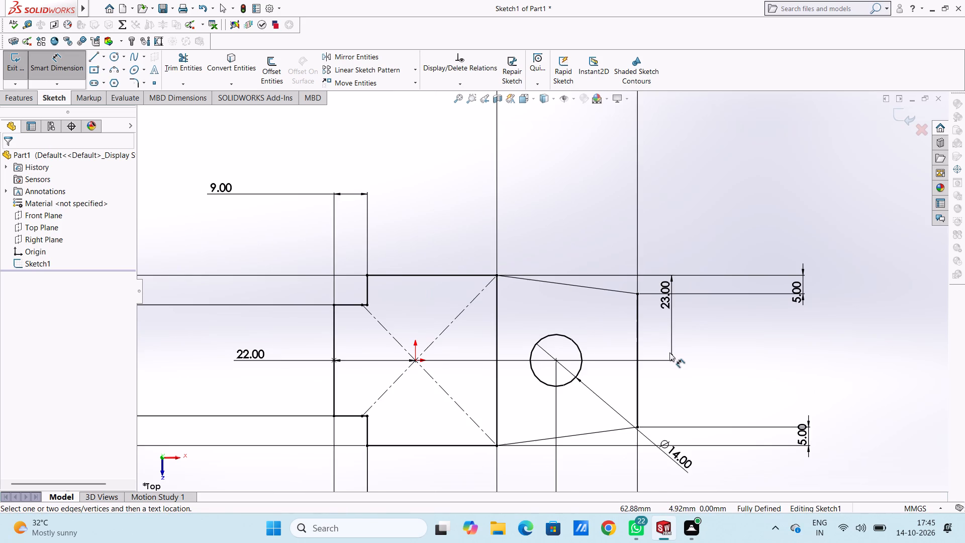
# Sketch three connected lines from the 14 mm circle's top point, horizontally past the tapered end's vertical edge, down, and back to the circle's bottom point.
pyautogui.scroll(-2, 636, 376)
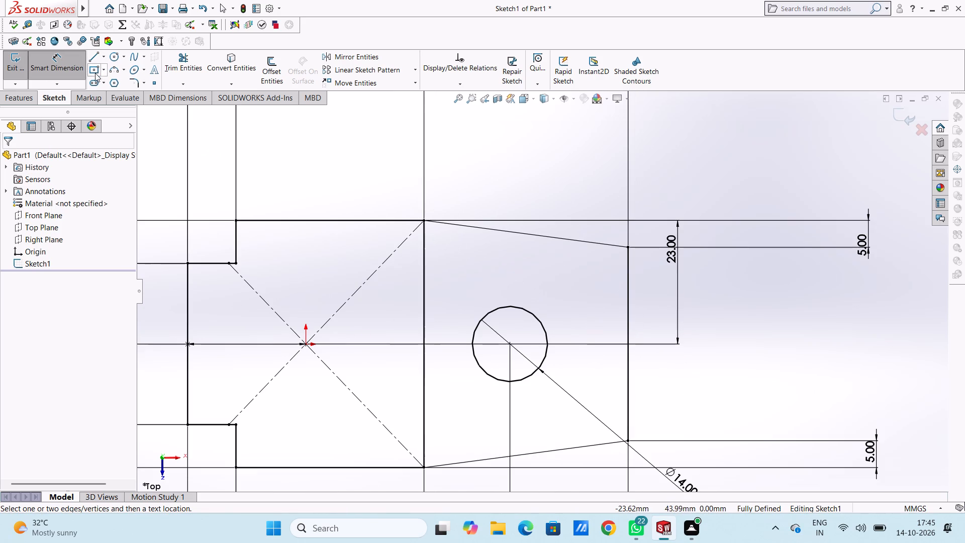
pyautogui.click(92, 59)
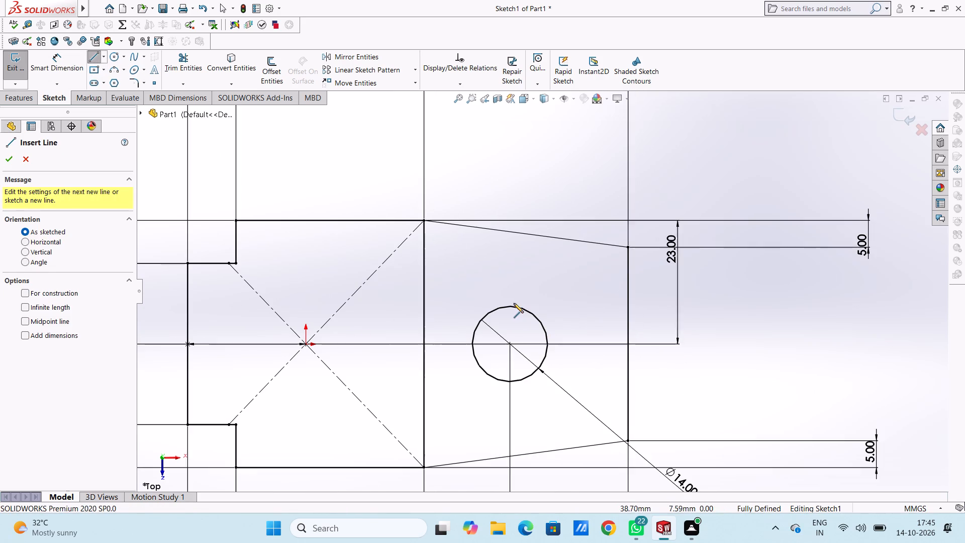
pyautogui.click(509, 306)
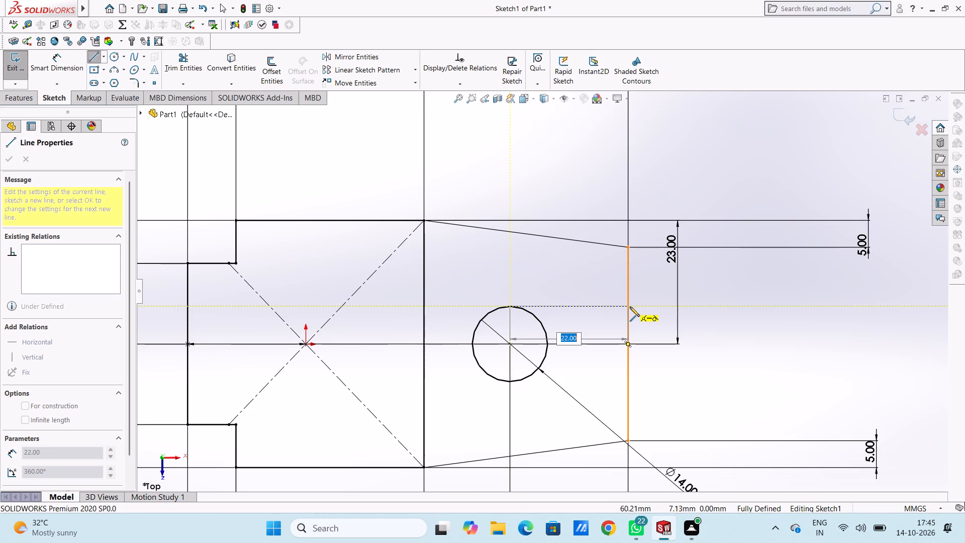
pyautogui.click(636, 306)
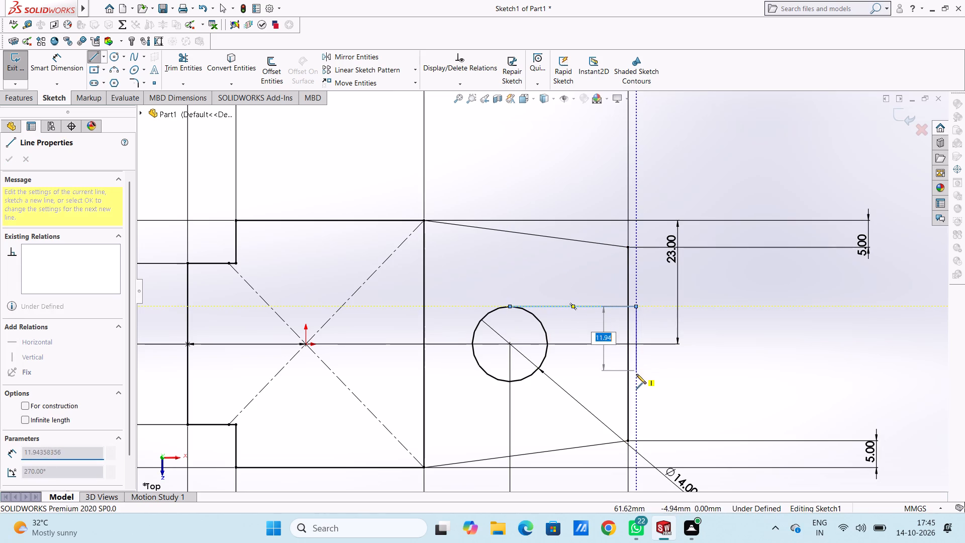
pyautogui.click(636, 379)
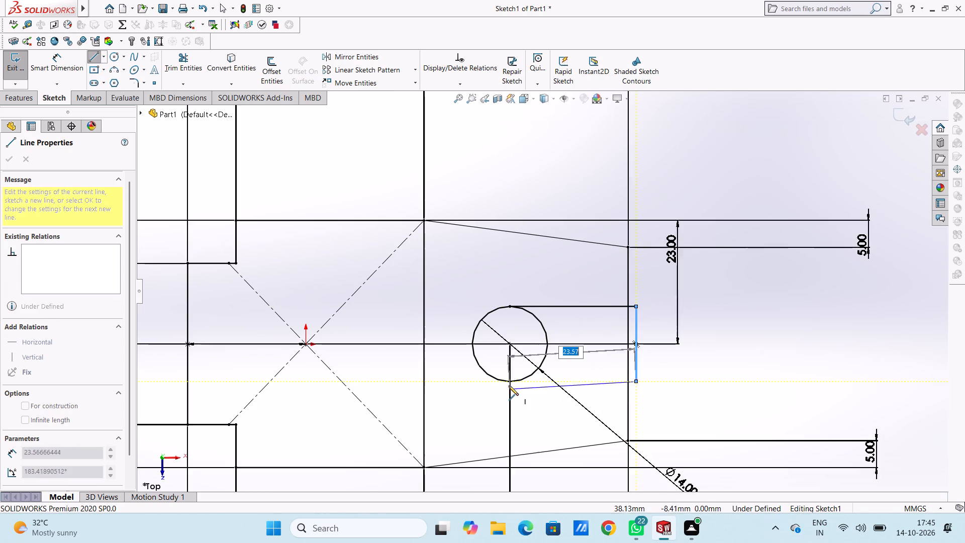
pyautogui.click(511, 381)
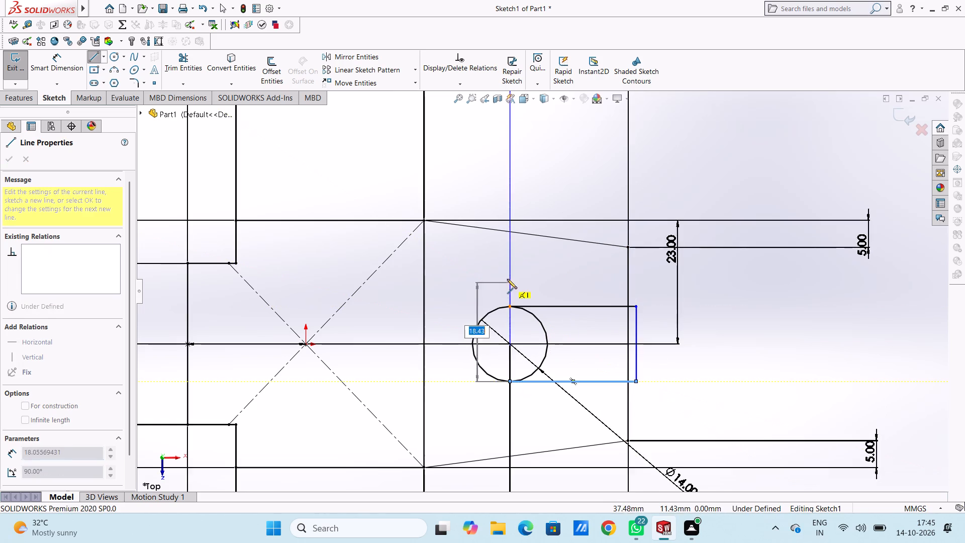
pyautogui.rightClick(493, 255)
pyautogui.click(501, 262)
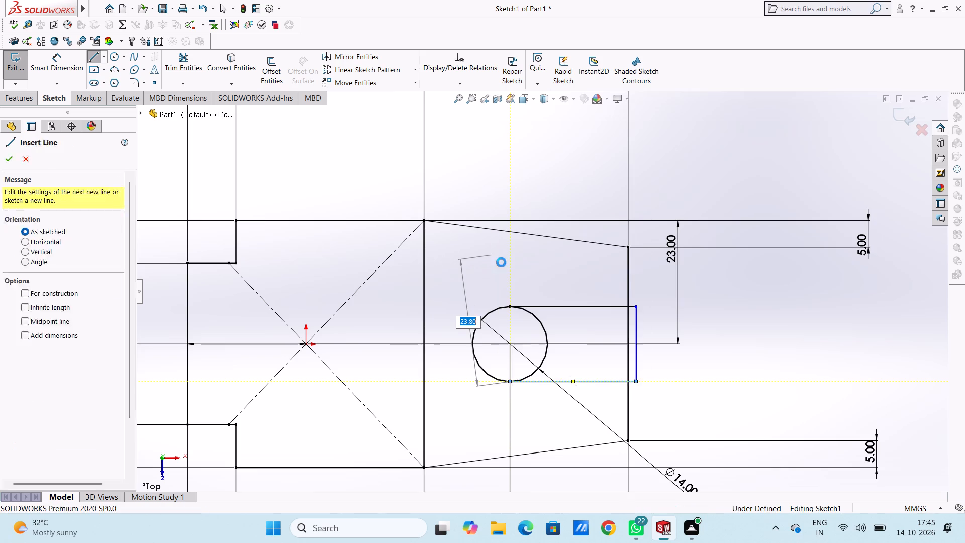
# Trim the end edge between the slot lines, the overhanging segments beyond it and the circle's inner arc, leaving an open-ended slot.
pyautogui.click(191, 56)
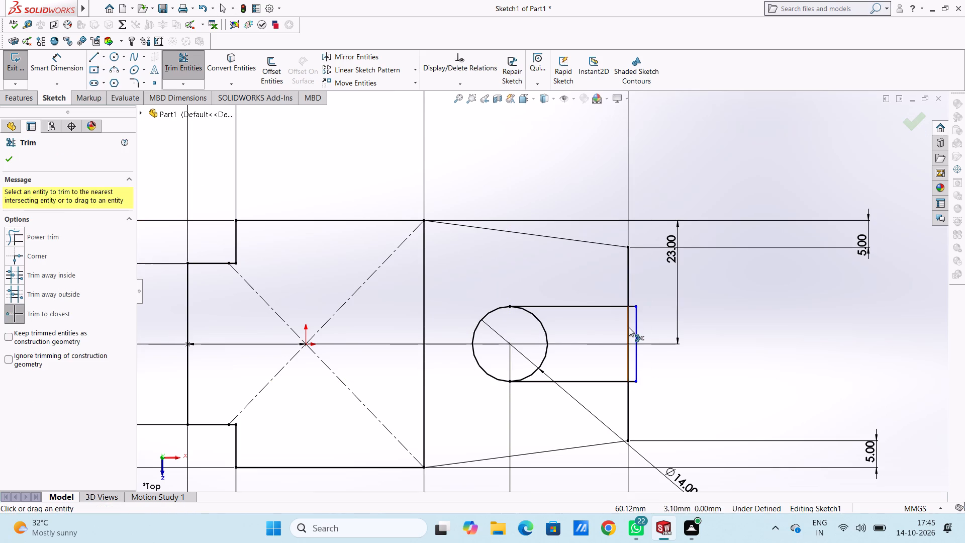
pyautogui.doubleClick(629, 327)
pyautogui.click(638, 325)
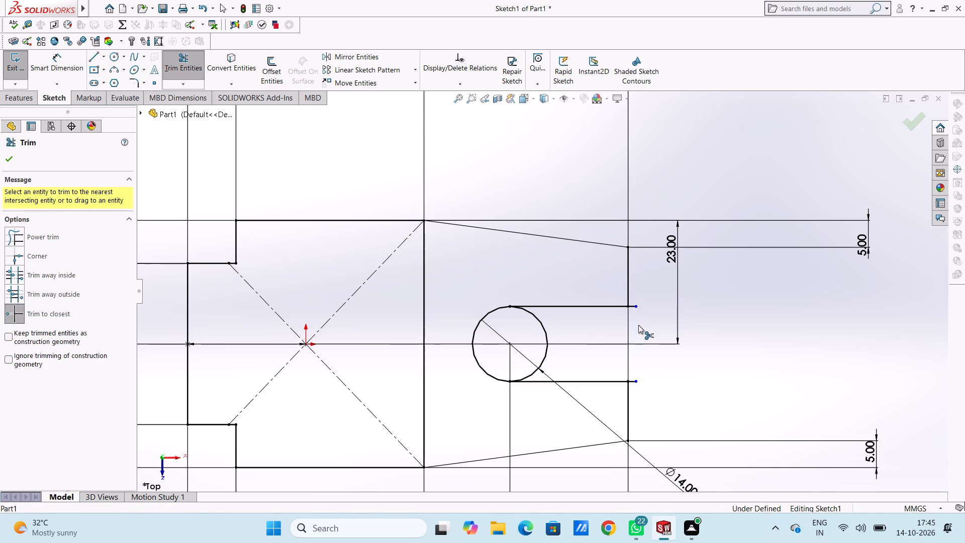
pyautogui.click(634, 305)
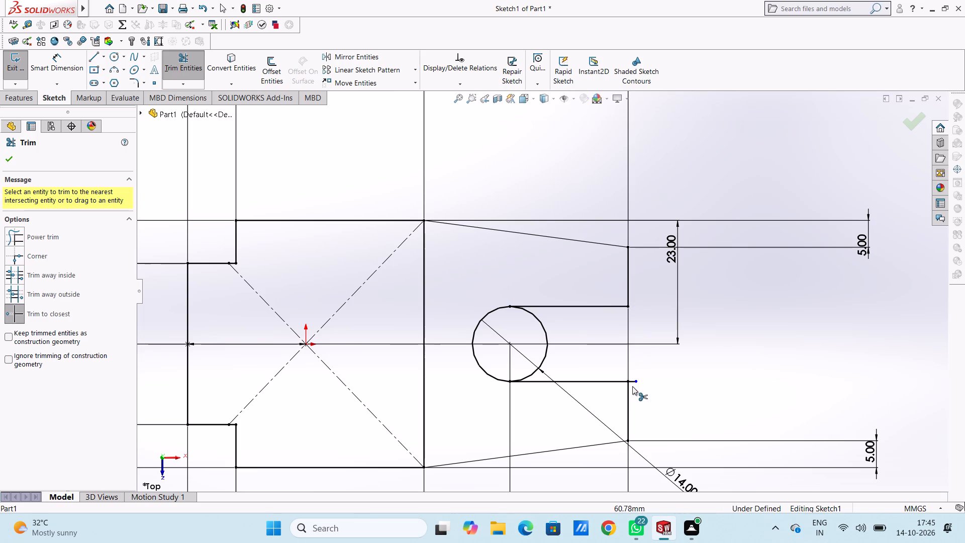
pyautogui.doubleClick(636, 380)
pyautogui.tripleClick(547, 349)
pyautogui.scroll(6, 547, 349)
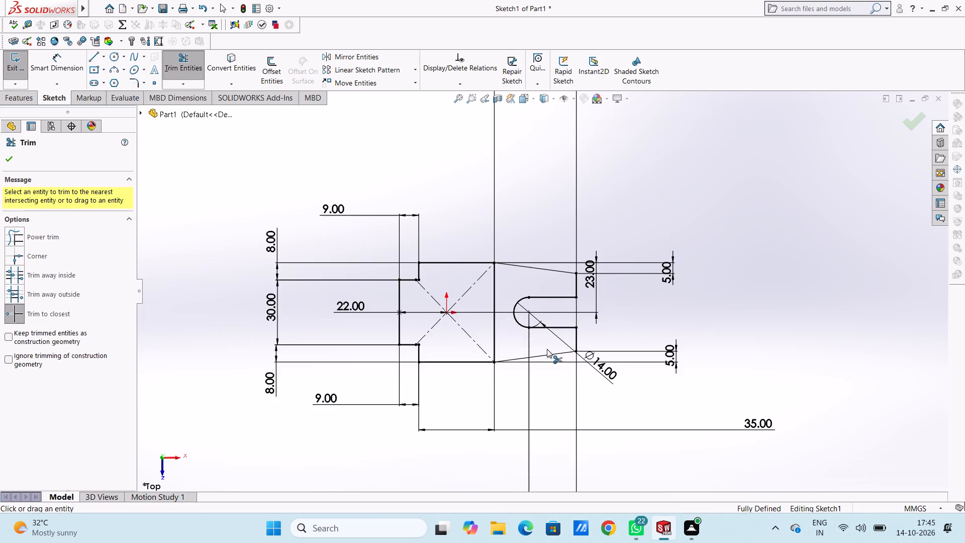
pyautogui.scroll(-2, 441, 293)
pyautogui.scroll(1, 441, 293)
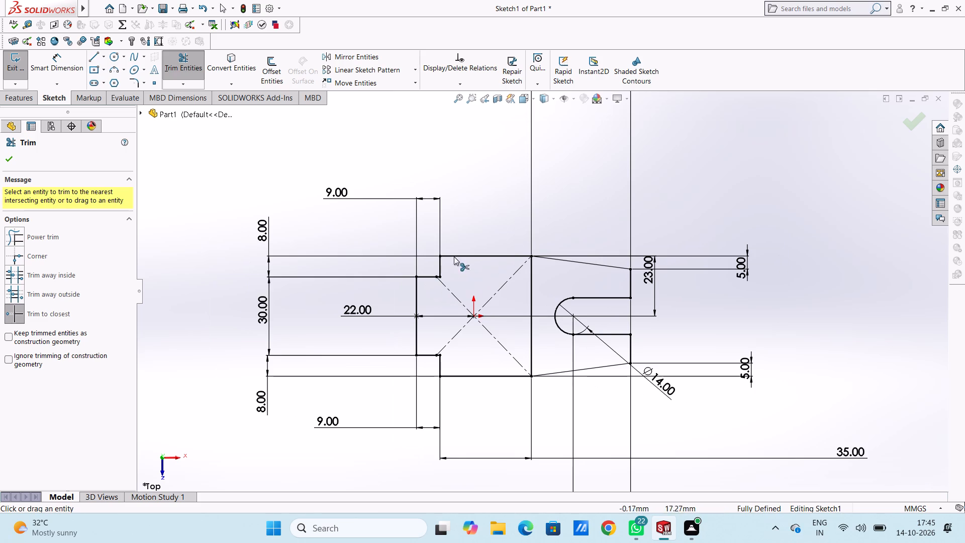
pyautogui.click(14, 160)
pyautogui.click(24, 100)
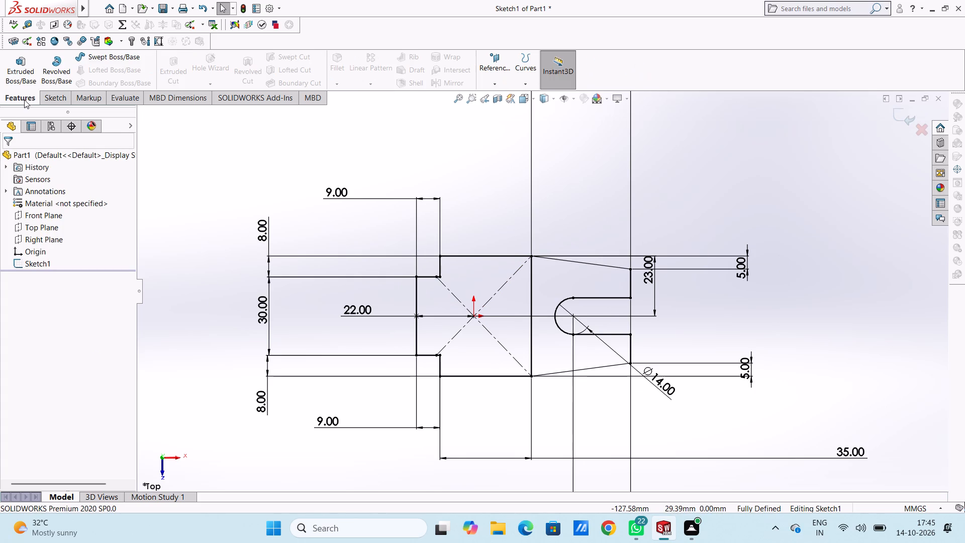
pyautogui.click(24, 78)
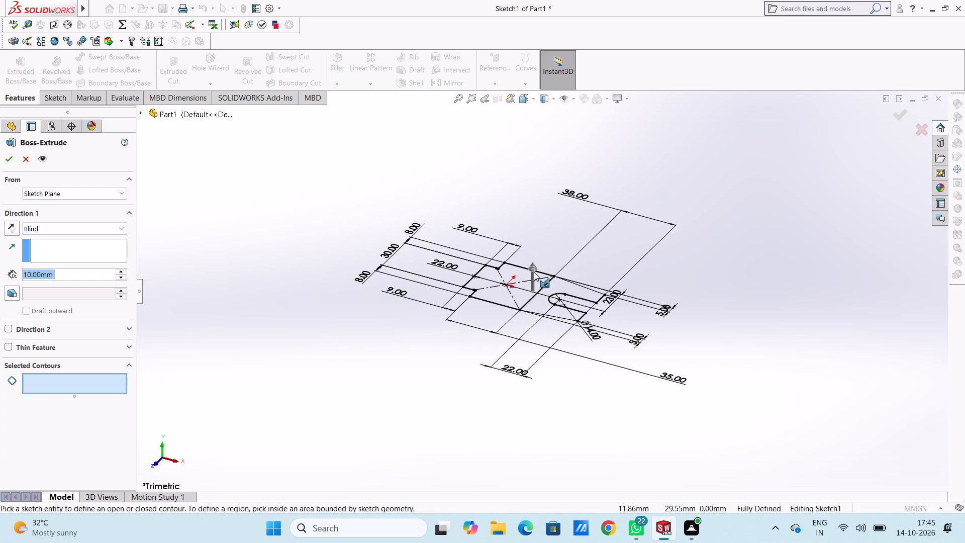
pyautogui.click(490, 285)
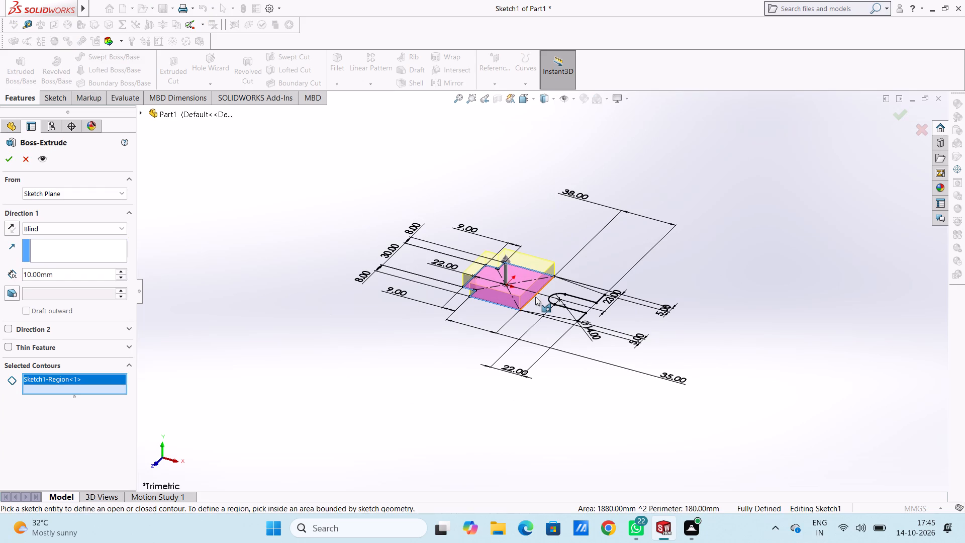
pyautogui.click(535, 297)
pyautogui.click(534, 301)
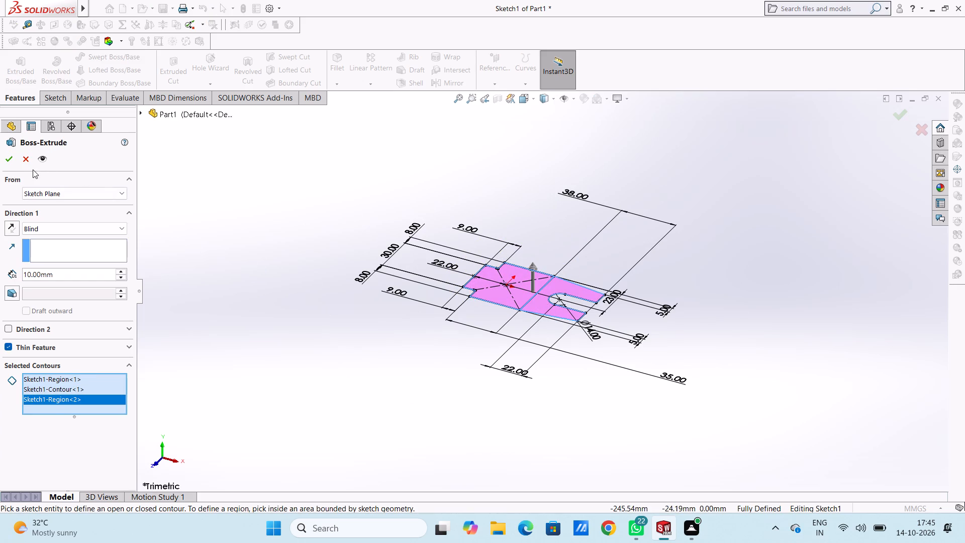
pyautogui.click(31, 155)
# Extrude the stepped region and the tapered slotted region together as a blind boss 14 mm deep.
pyautogui.click(21, 64)
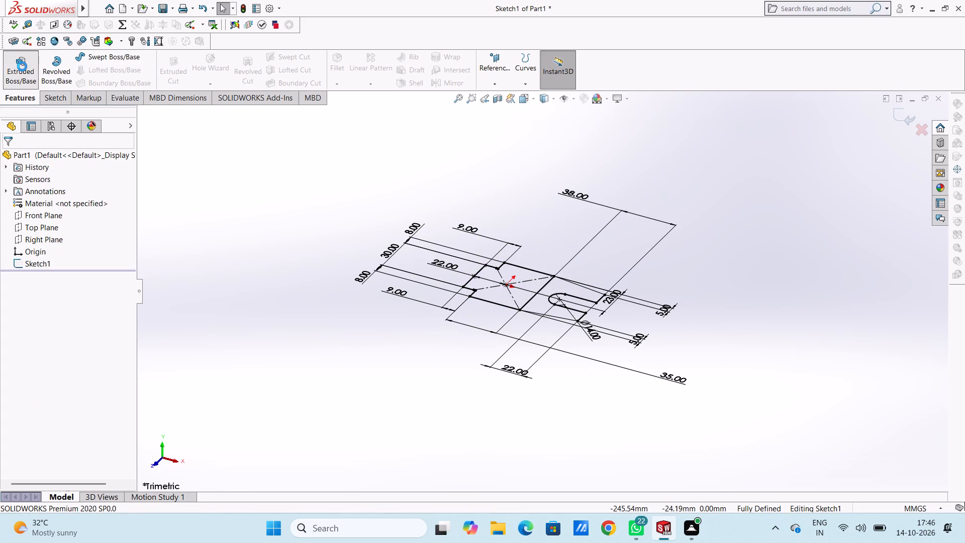
pyautogui.scroll(-4, 545, 292)
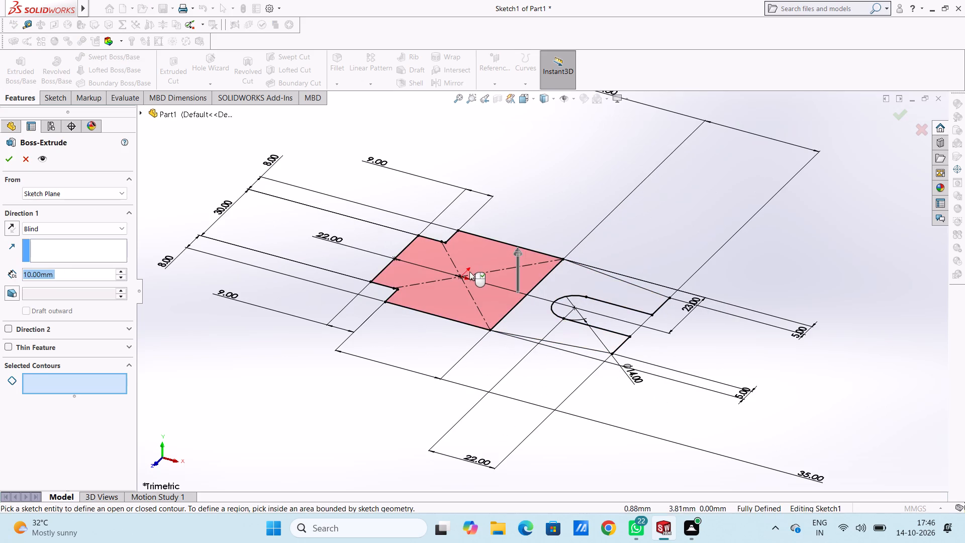
pyautogui.click(469, 271)
pyautogui.click(530, 311)
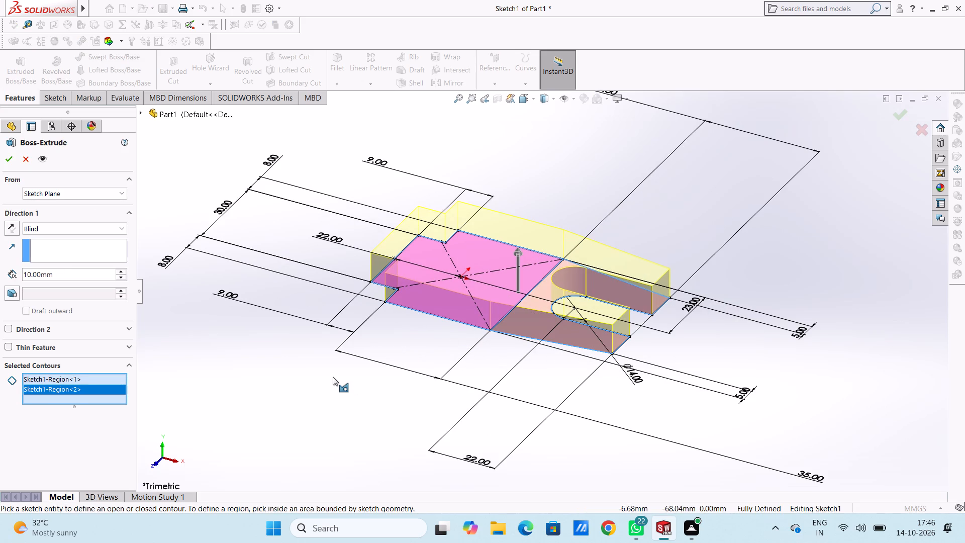
pyautogui.doubleClick(74, 275)
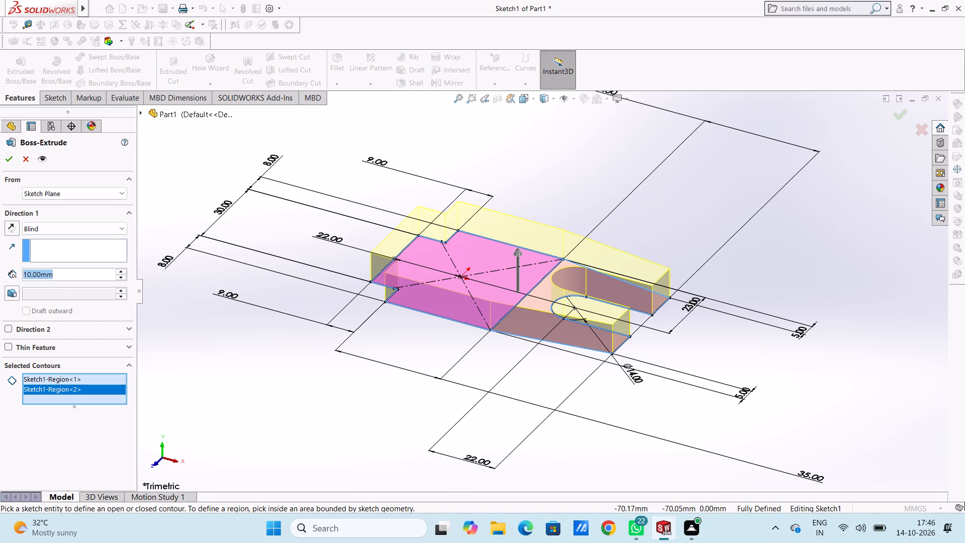
pyautogui.write('14')
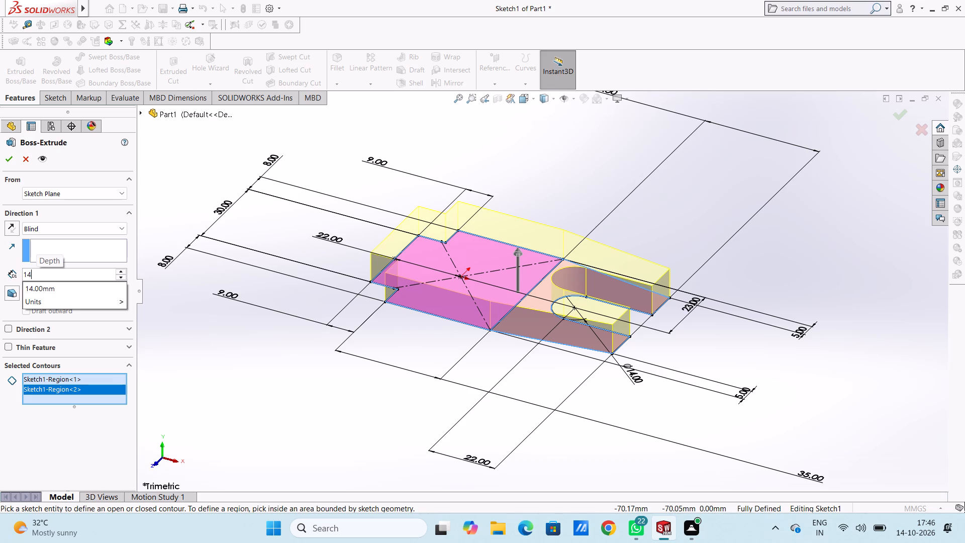
pyautogui.press('Return')
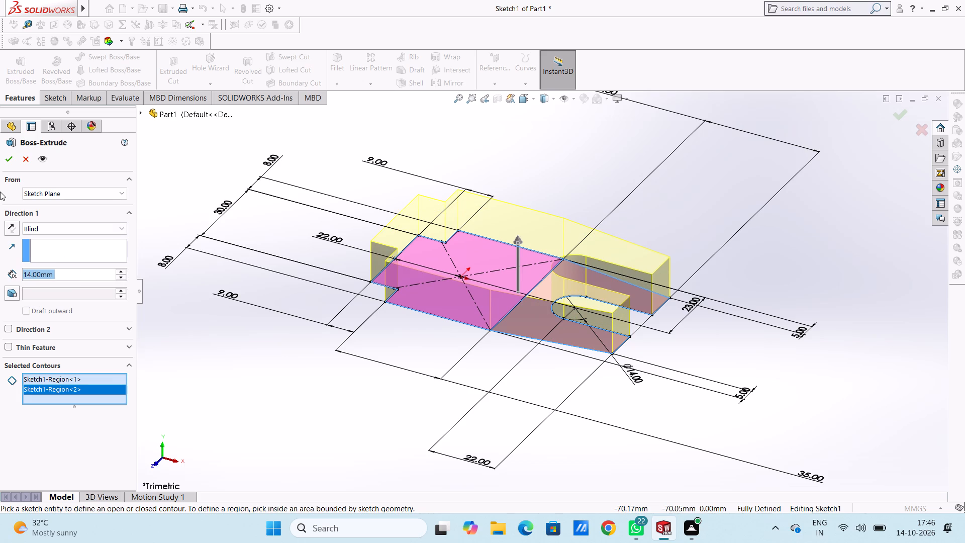
pyautogui.click(6, 157)
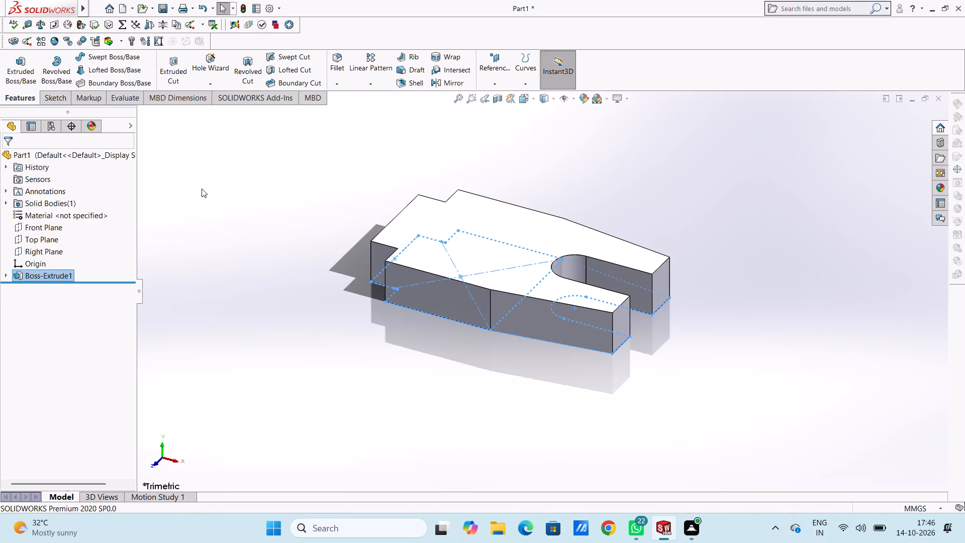
pyautogui.click(202, 189)
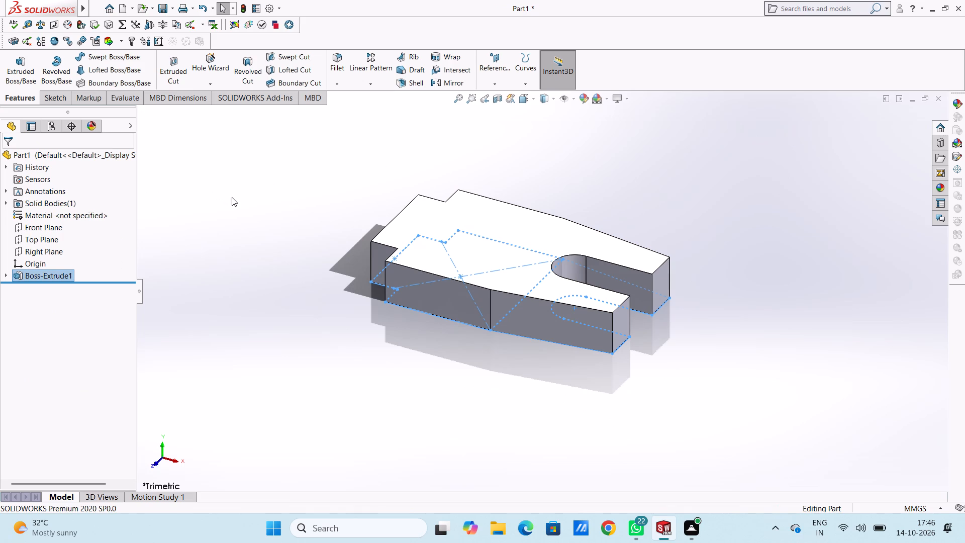
# Examine the extruded body from several angles, including the Top and Left standard views.
pyautogui.moveTo(278, 190); pyautogui.dragTo(339, 284, button='middle')
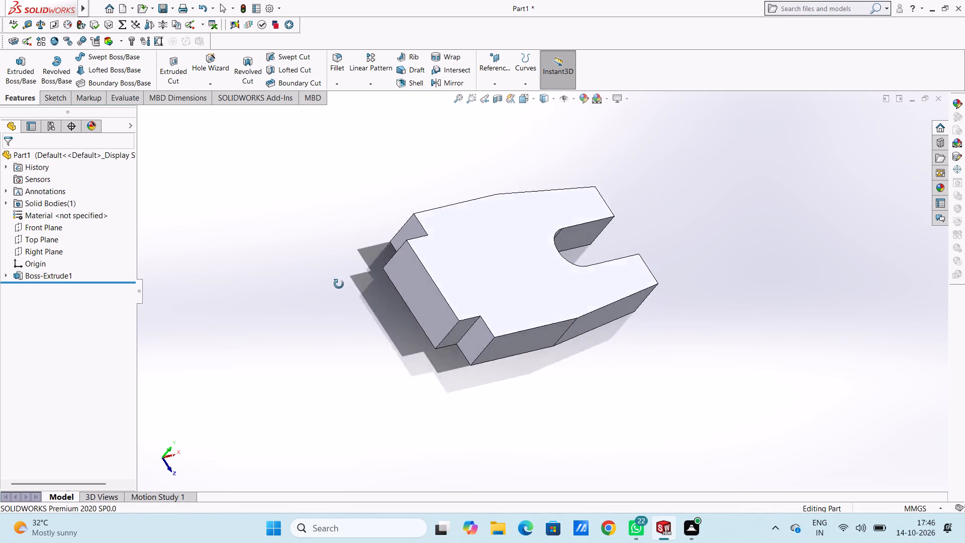
pyautogui.moveTo(339, 284); pyautogui.dragTo(287, 258, button='middle')
pyautogui.scroll(4, 661, 293)
pyautogui.moveTo(620, 286); pyautogui.dragTo(618, 330, button='middle')
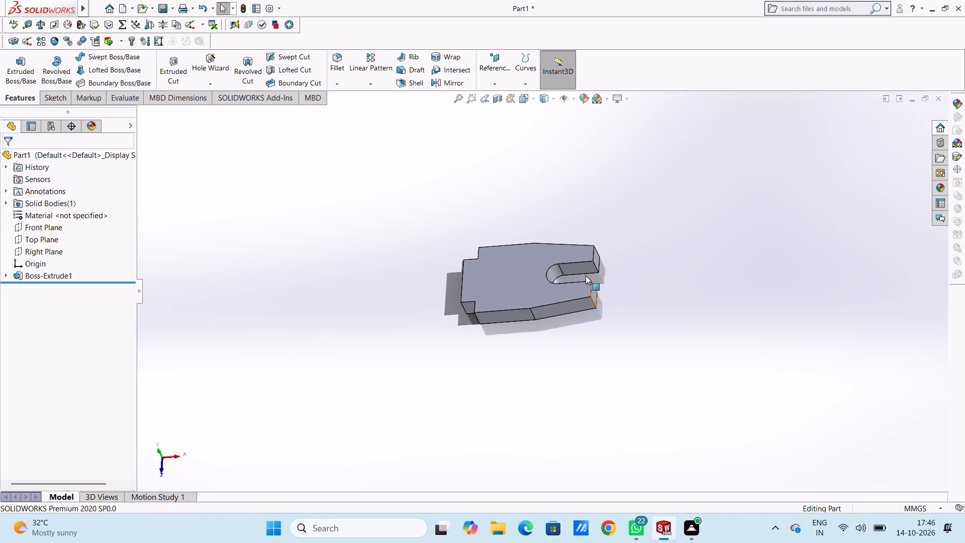
pyautogui.moveTo(578, 269); pyautogui.dragTo(586, 258, button='middle')
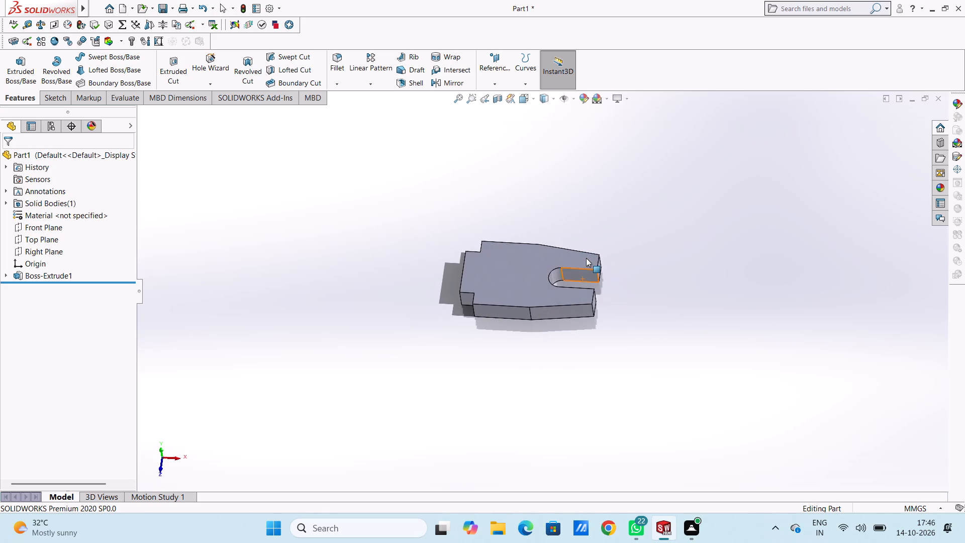
pyautogui.moveTo(537, 258); pyautogui.dragTo(538, 289, button='middle')
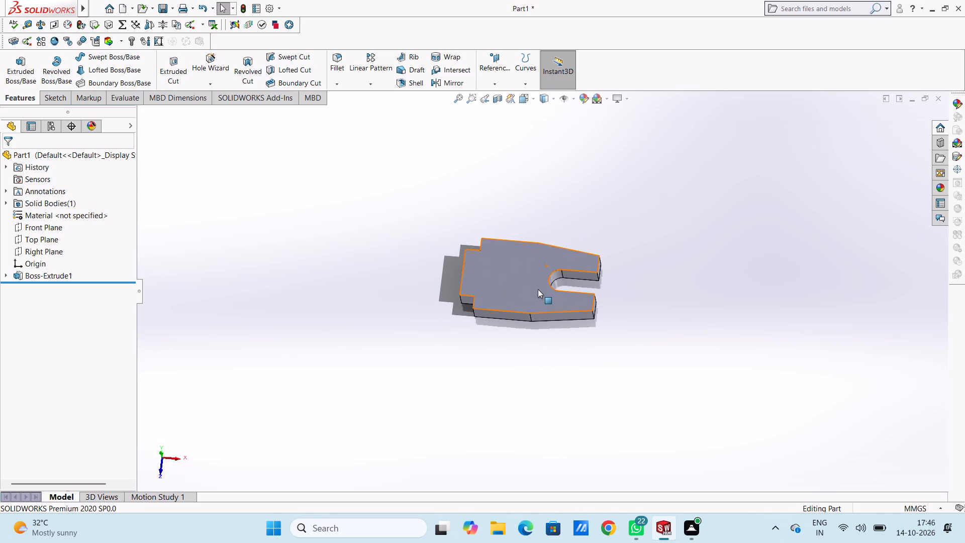
pyautogui.hotkey('ctrl', '5')
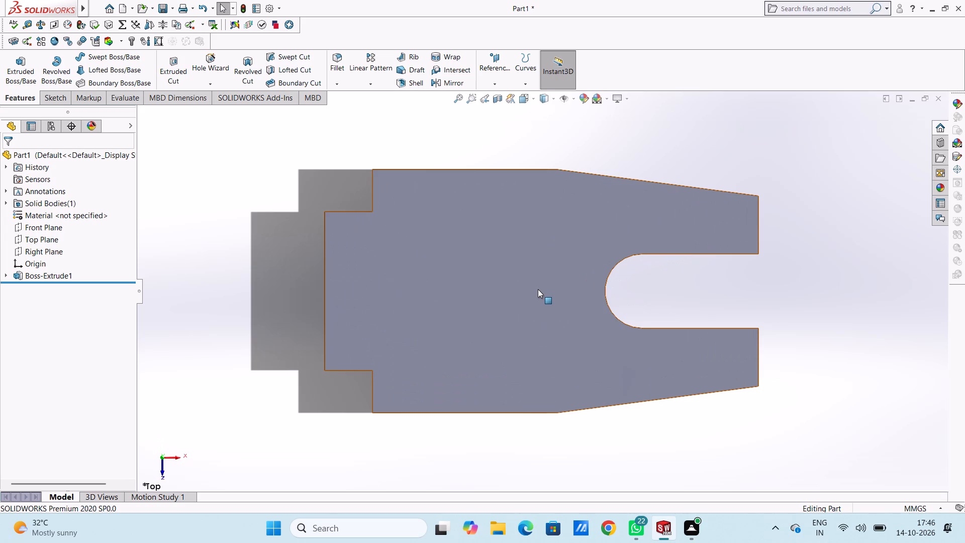
pyautogui.scroll(5, 538, 289)
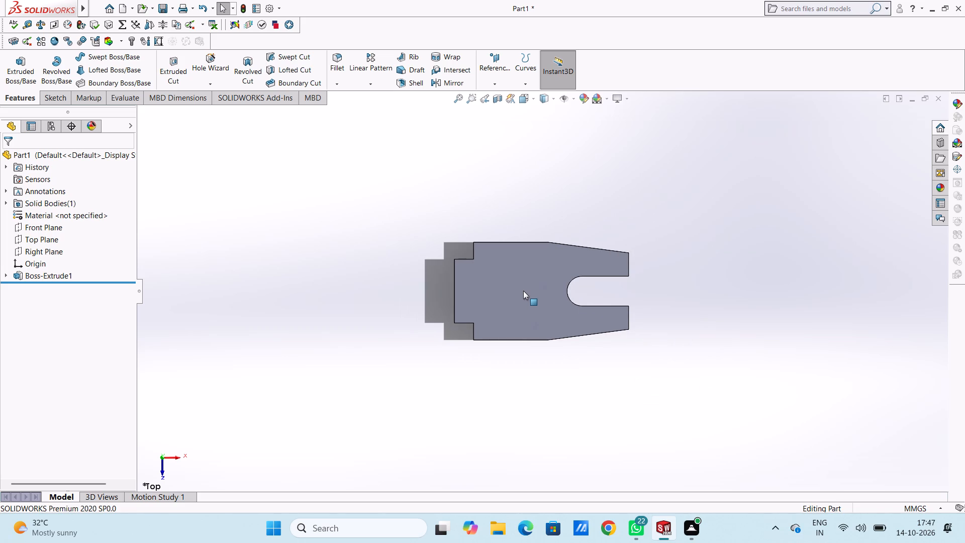
pyautogui.moveTo(504, 302); pyautogui.dragTo(508, 208, button='middle')
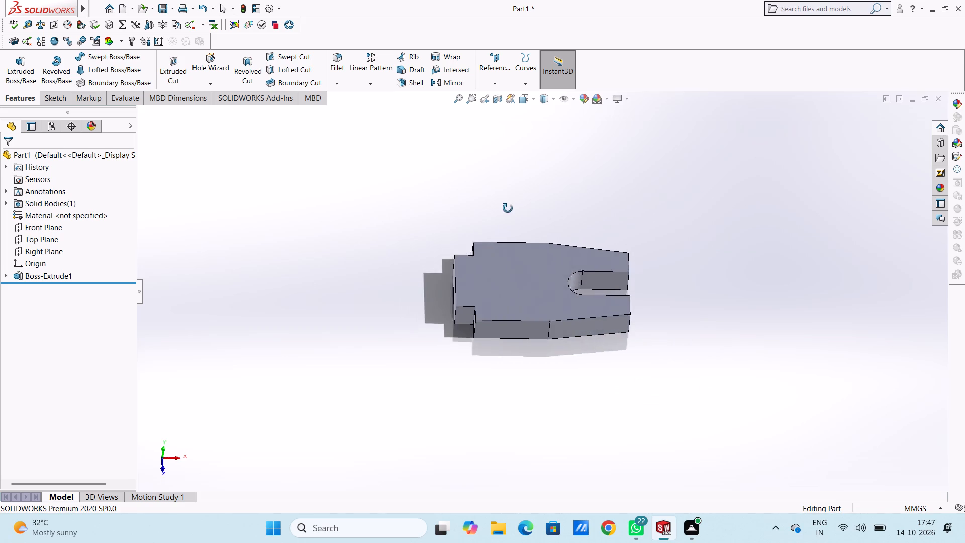
pyautogui.moveTo(508, 208); pyautogui.dragTo(570, 196, button='middle')
pyautogui.hotkey('ctrl', '1')
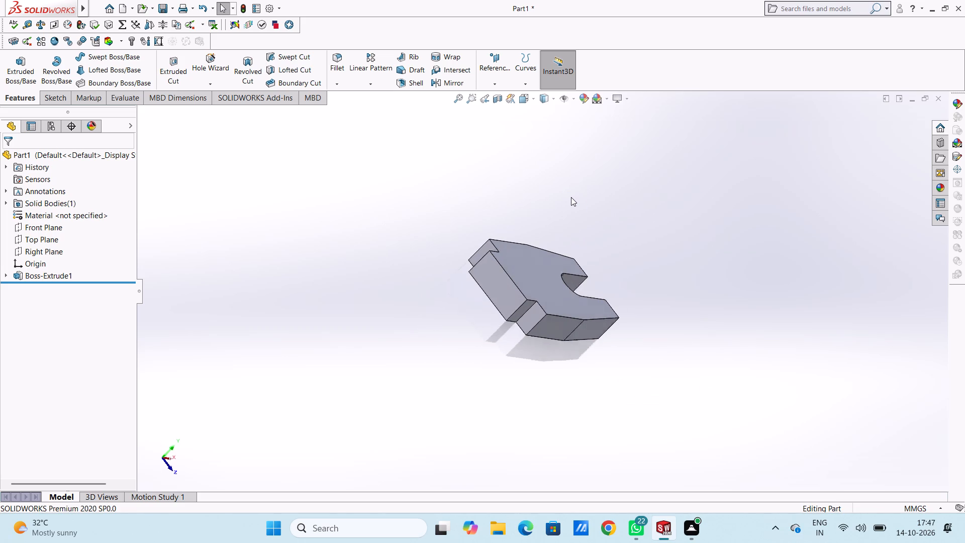
pyautogui.hotkey('ctrl', '3')
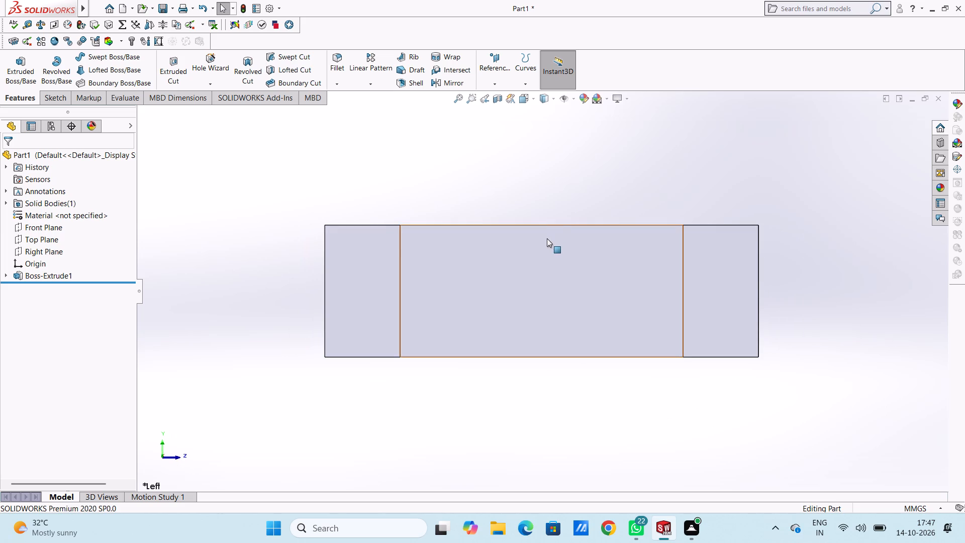
pyautogui.scroll(3, 547, 238)
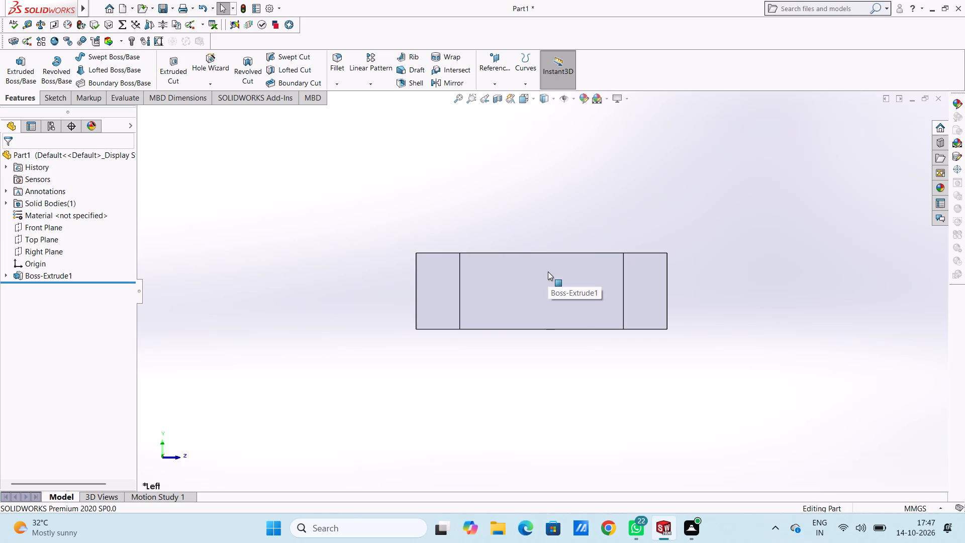
# On the body's middle planar face in the Left view, sketch a 7 mm horizontal line above the origin and a 14 mm line back over it.
pyautogui.click(548, 271)
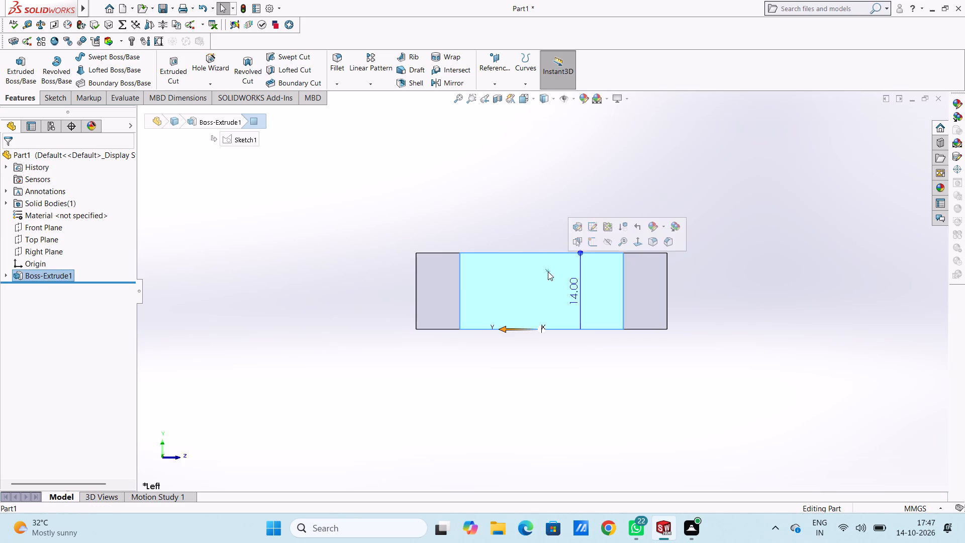
pyautogui.click(594, 242)
pyautogui.click(582, 228)
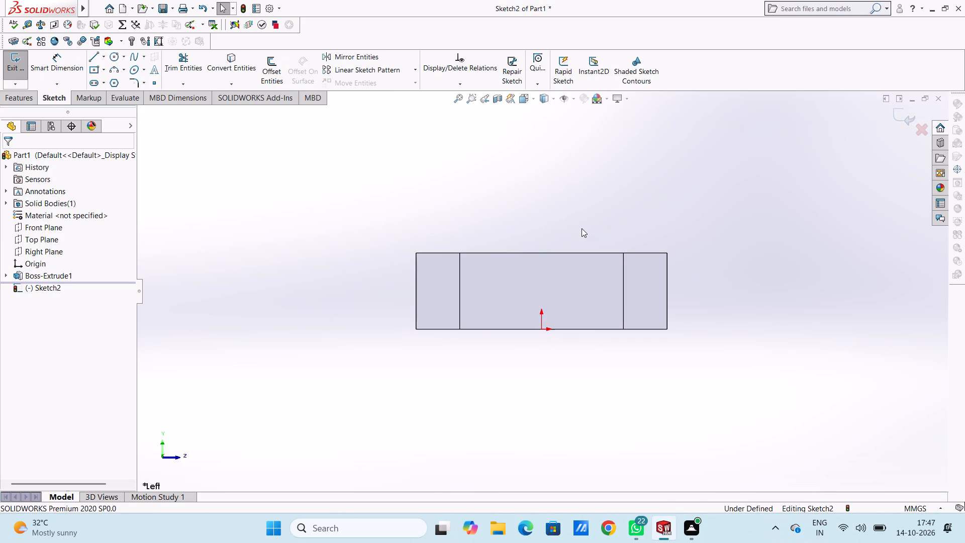
pyautogui.scroll(3, 582, 228)
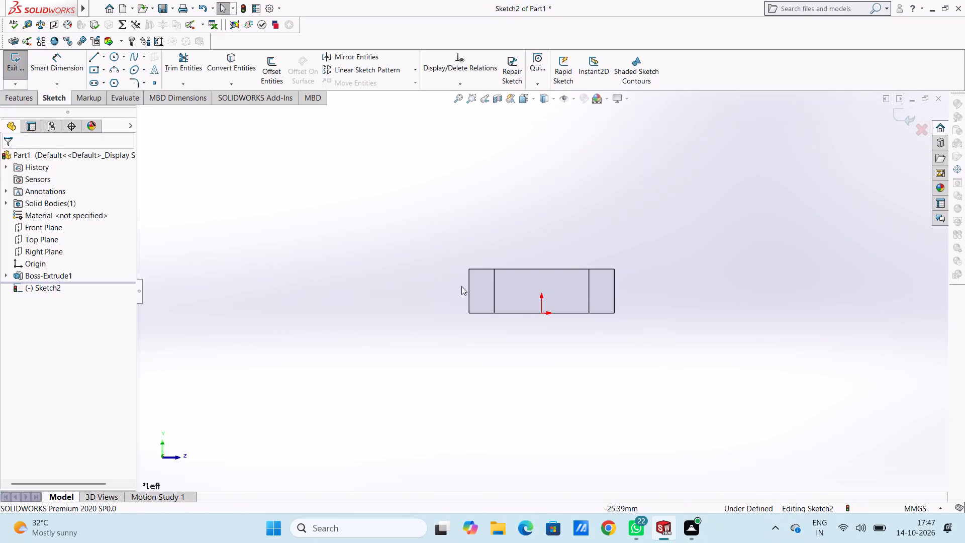
pyautogui.click(98, 60)
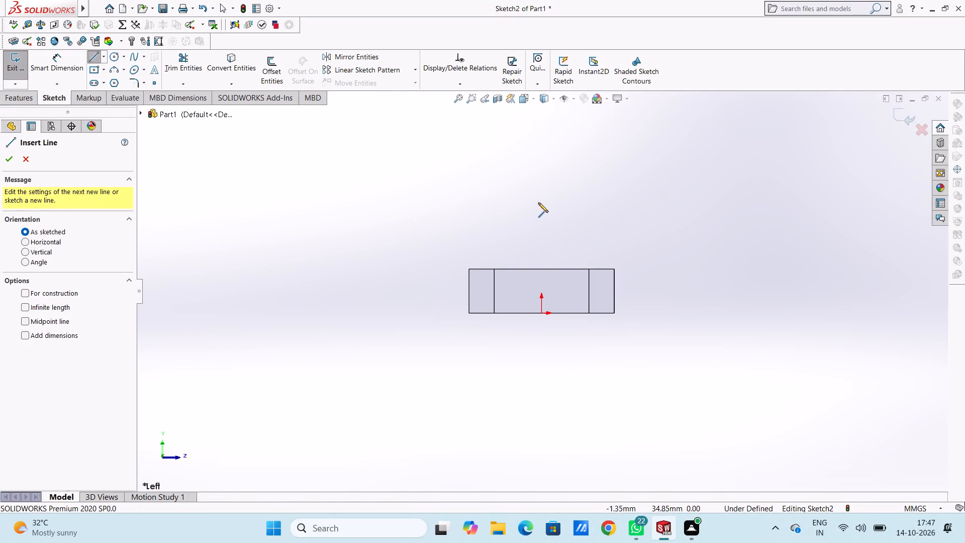
pyautogui.click(543, 196)
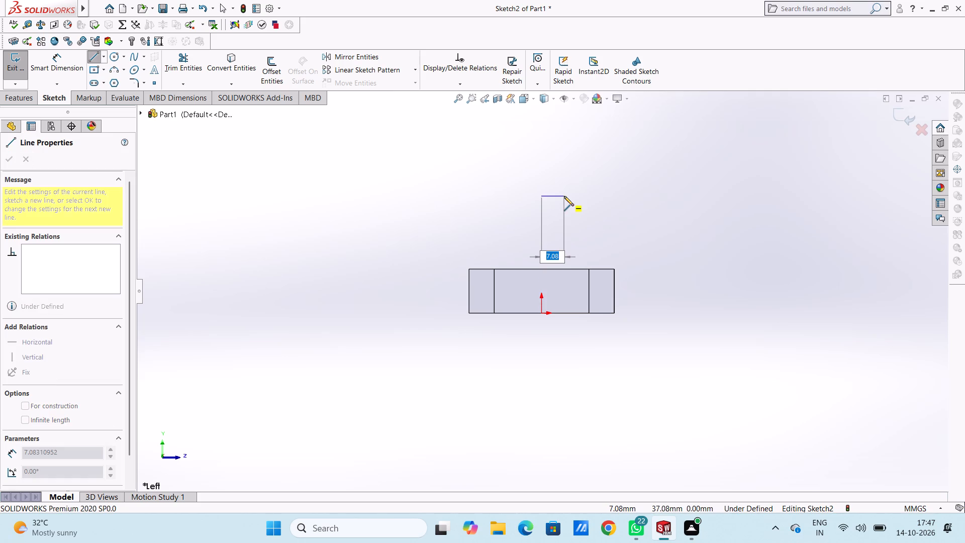
pyautogui.press('7')
pyautogui.press('Return')
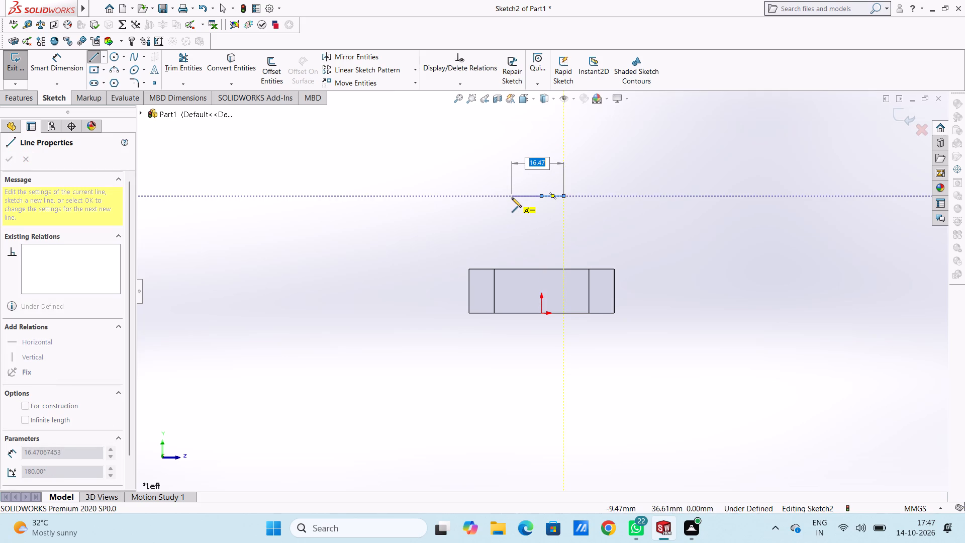
pyautogui.write('14')
pyautogui.press('Return')
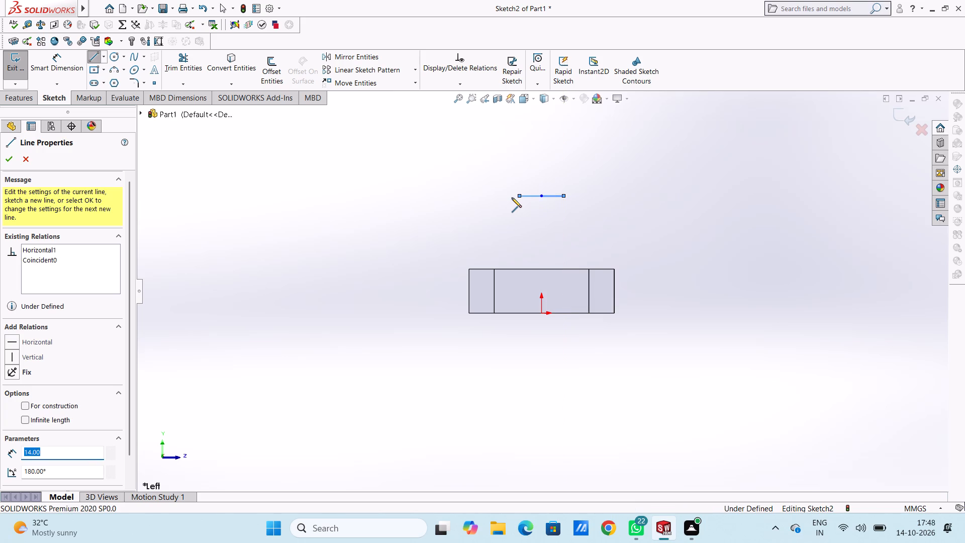
pyautogui.rightClick(472, 165)
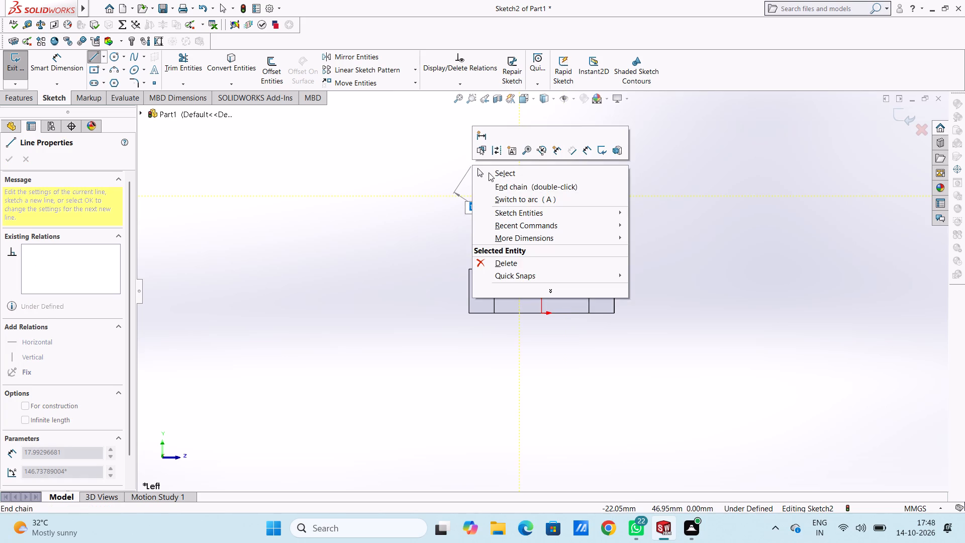
pyautogui.click(489, 171)
pyautogui.click(464, 174)
# Delete the 7 mm line, keeping the 14 mm horizontal line centred above the origin.
pyautogui.click(551, 198)
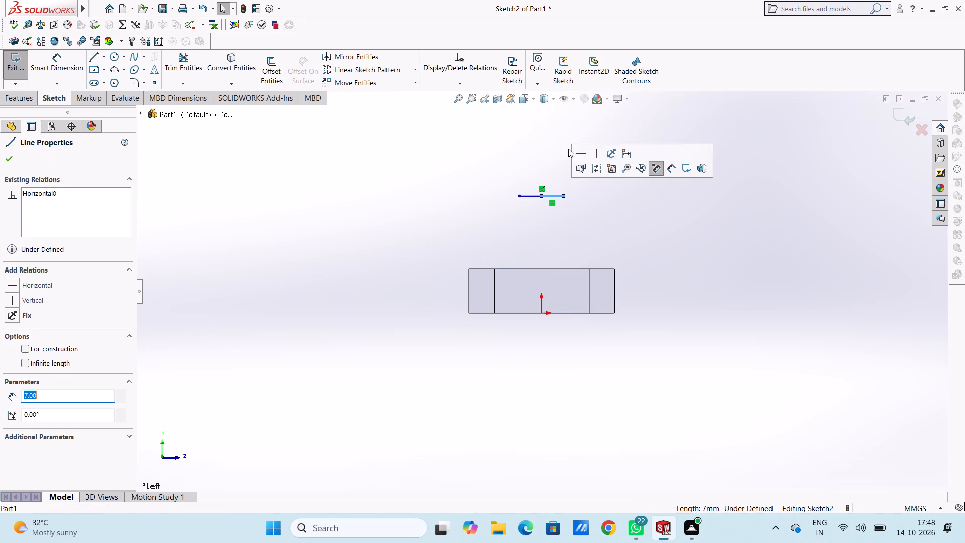
pyautogui.rightClick(555, 134)
pyautogui.click(609, 267)
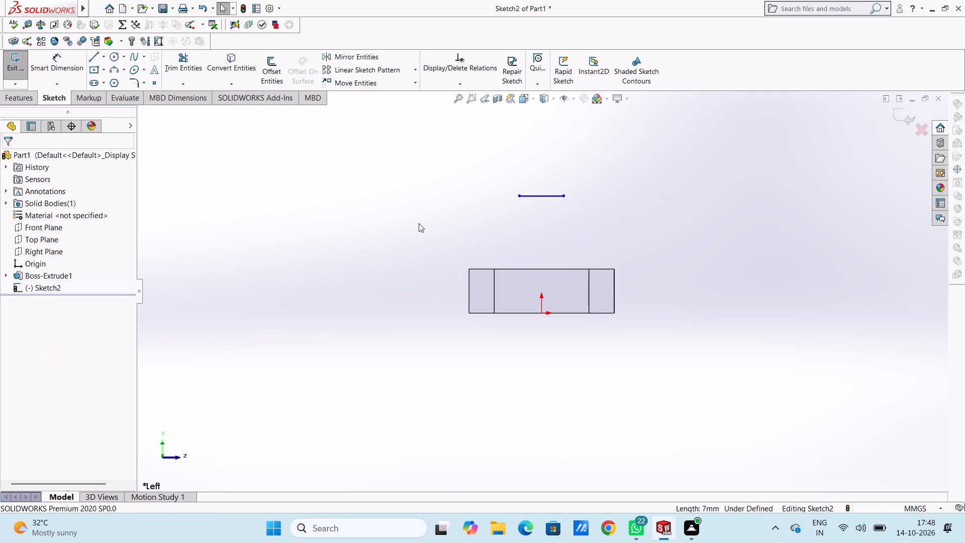
pyautogui.click(419, 223)
# Dimension the horizontal line's length at 14 mm and its left endpoint's horizontal distance from the origin at 7 mm.
pyautogui.click(44, 53)
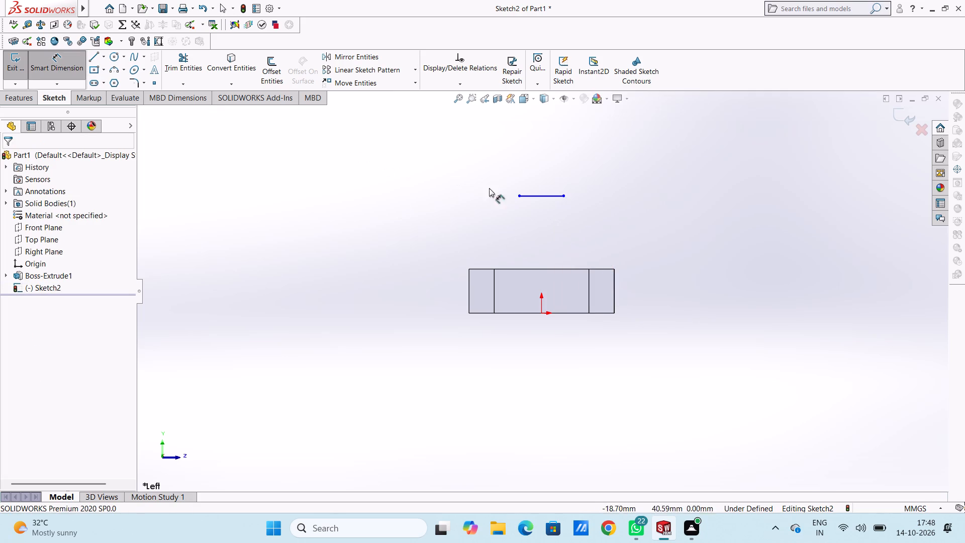
pyautogui.click(519, 195)
pyautogui.click(566, 197)
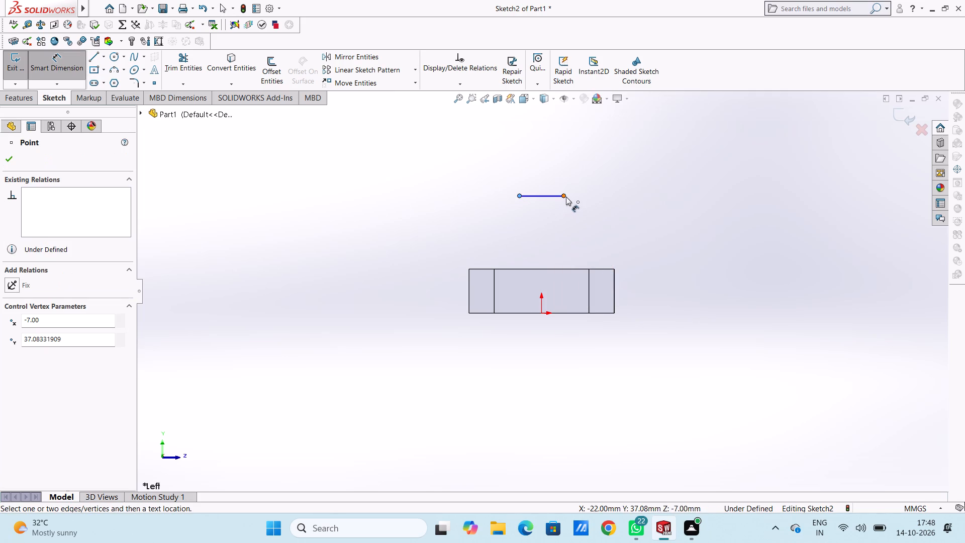
pyautogui.click(524, 132)
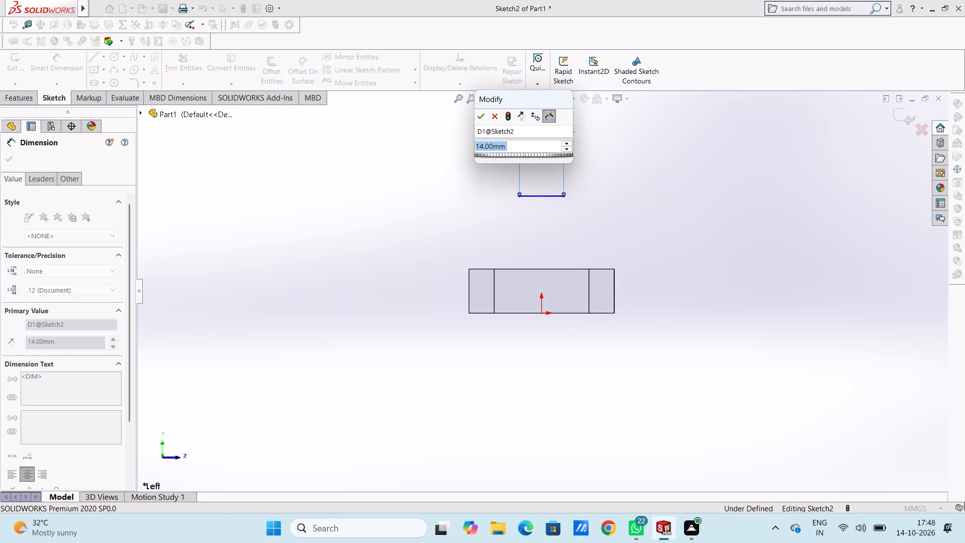
pyautogui.doubleClick(479, 120)
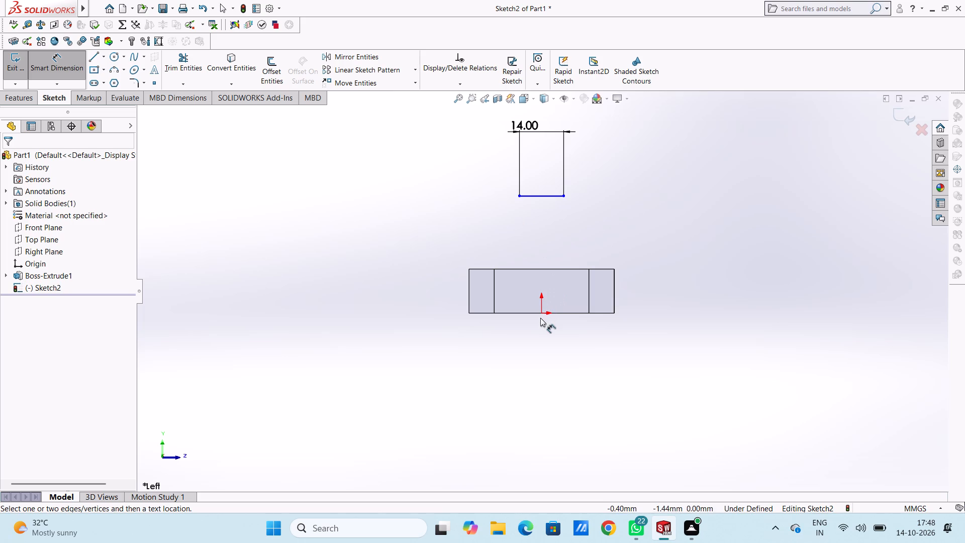
pyautogui.click(541, 312)
pyautogui.click(519, 195)
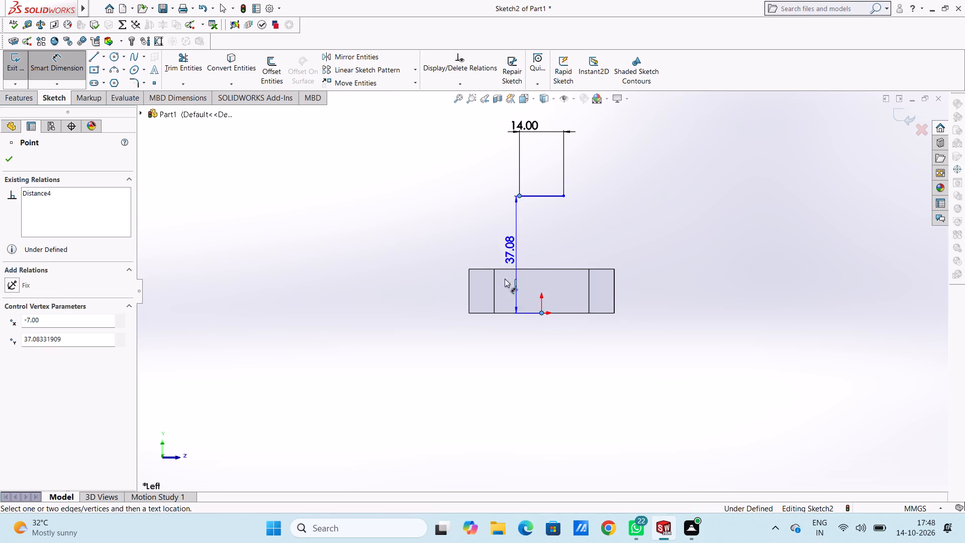
pyautogui.click(538, 425)
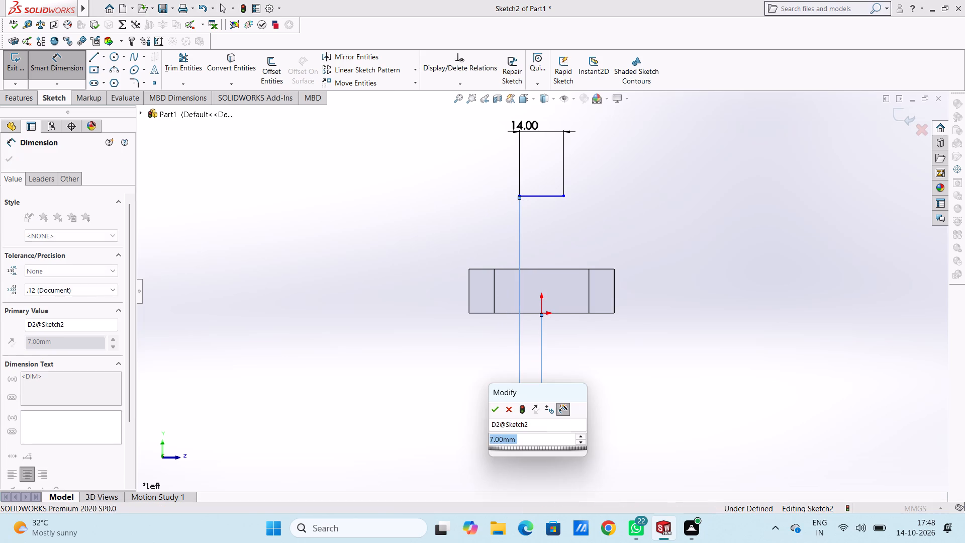
pyautogui.doubleClick(496, 410)
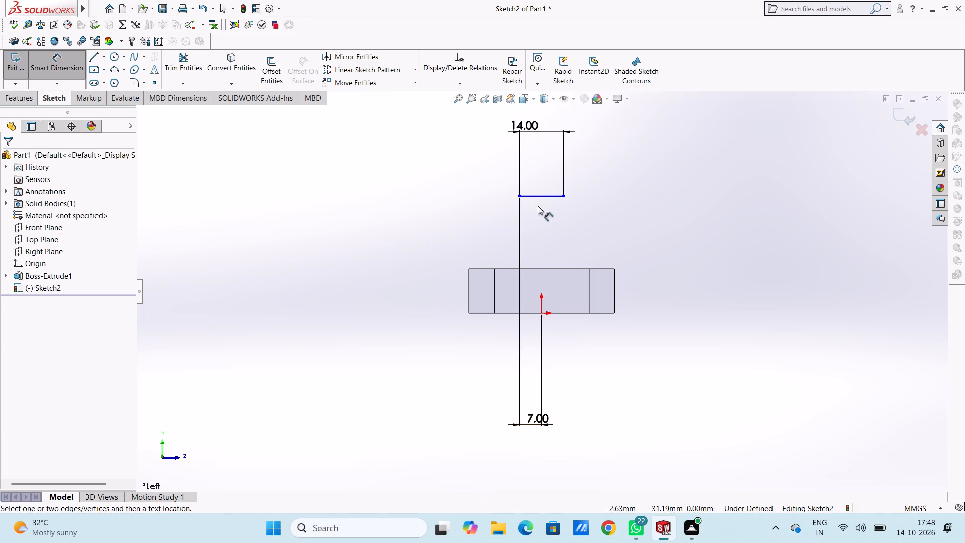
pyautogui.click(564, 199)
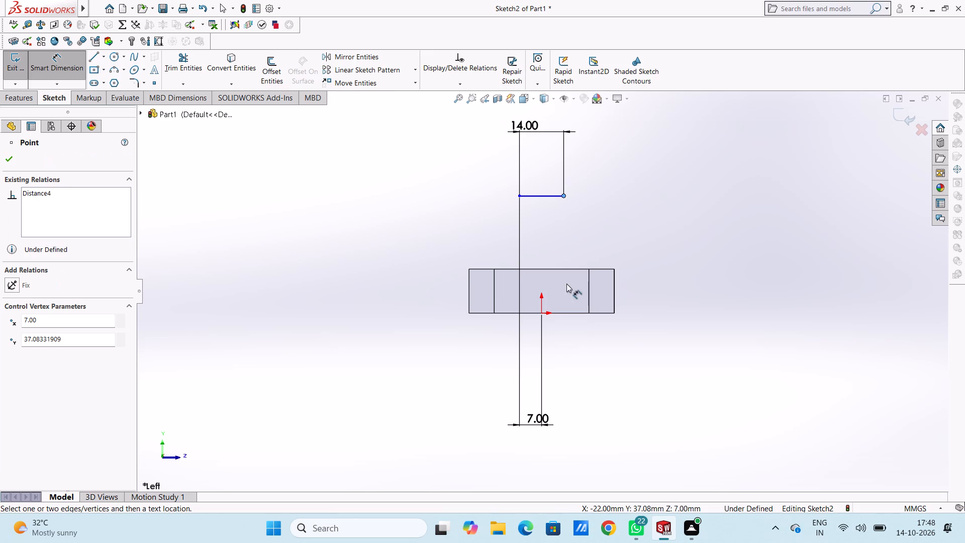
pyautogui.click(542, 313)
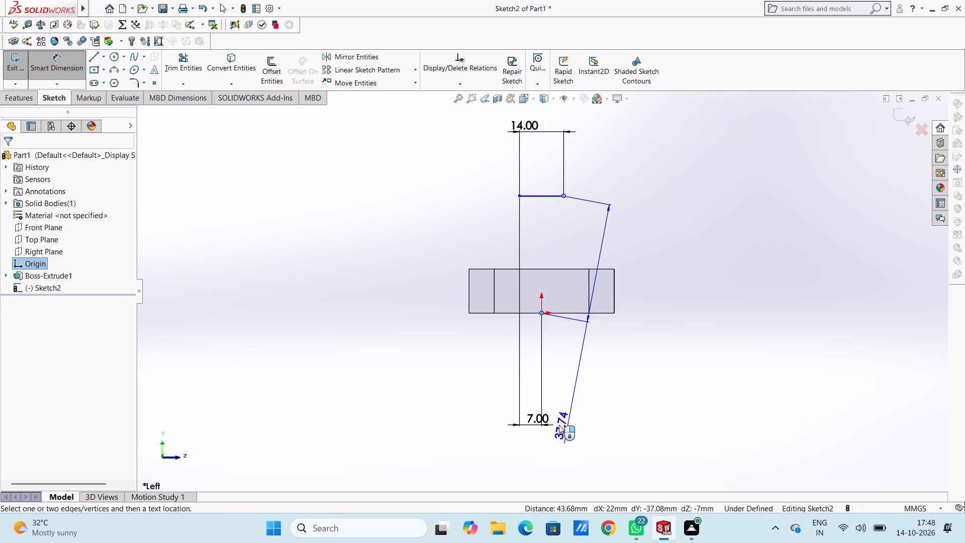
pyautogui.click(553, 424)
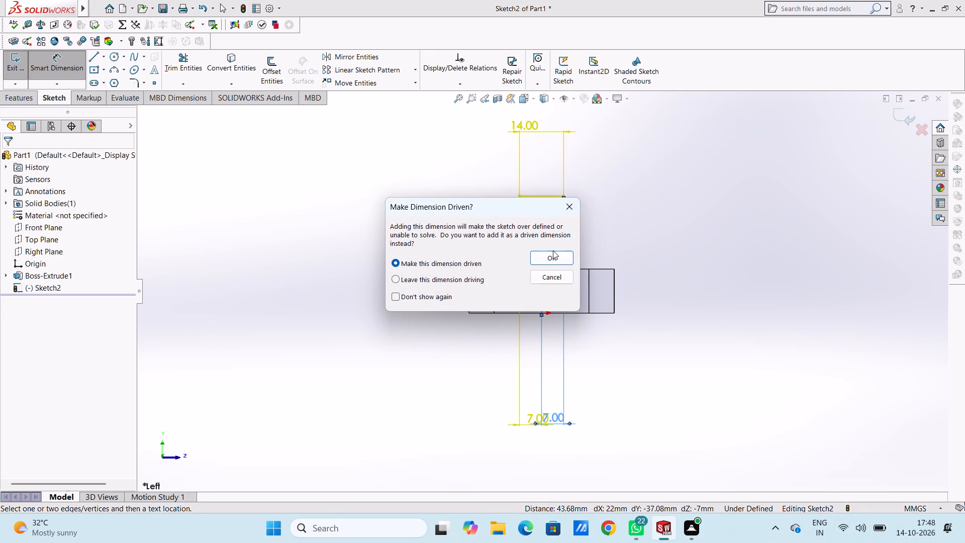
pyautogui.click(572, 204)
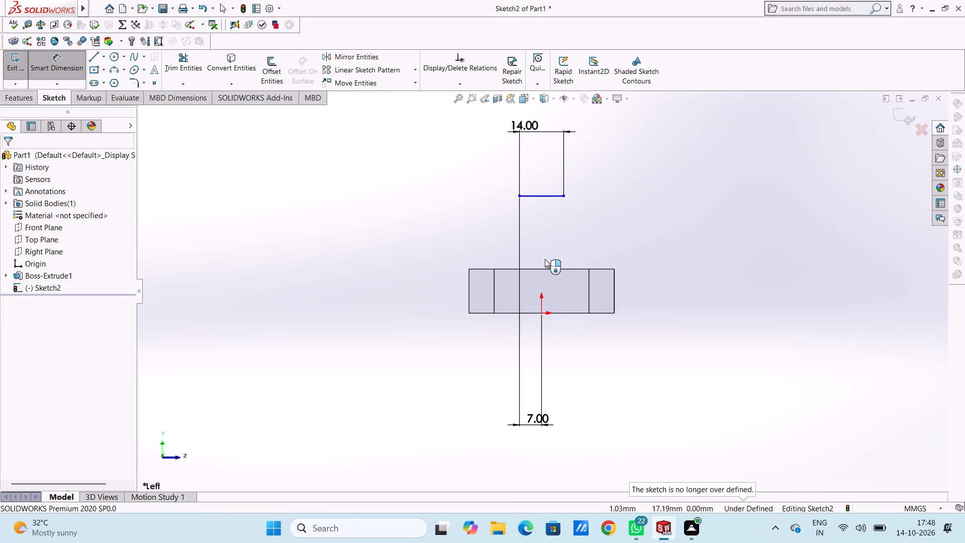
# Dimension the horizontal line's height above the body's bottom edge and set it to 30 mm.
pyautogui.scroll(-2, 545, 259)
pyautogui.click(528, 169)
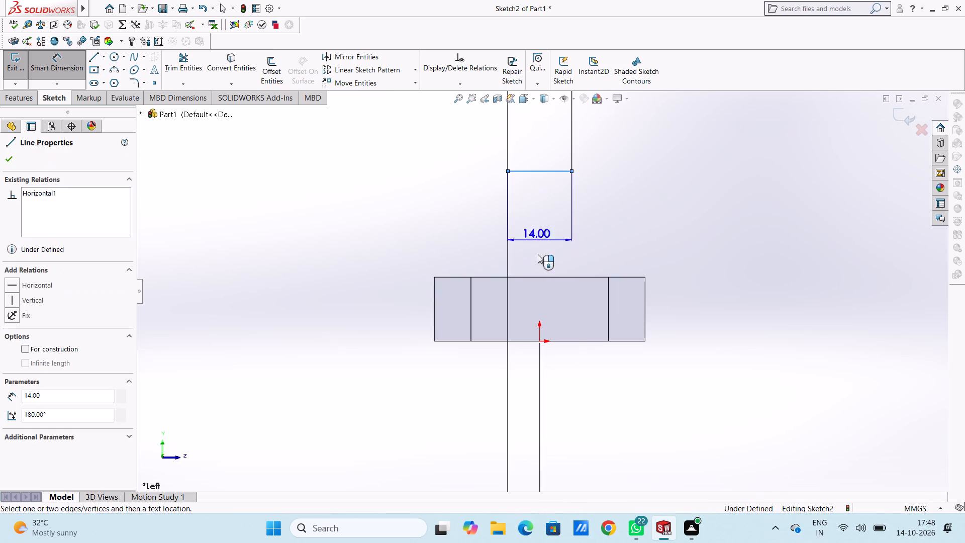
pyautogui.click(564, 340)
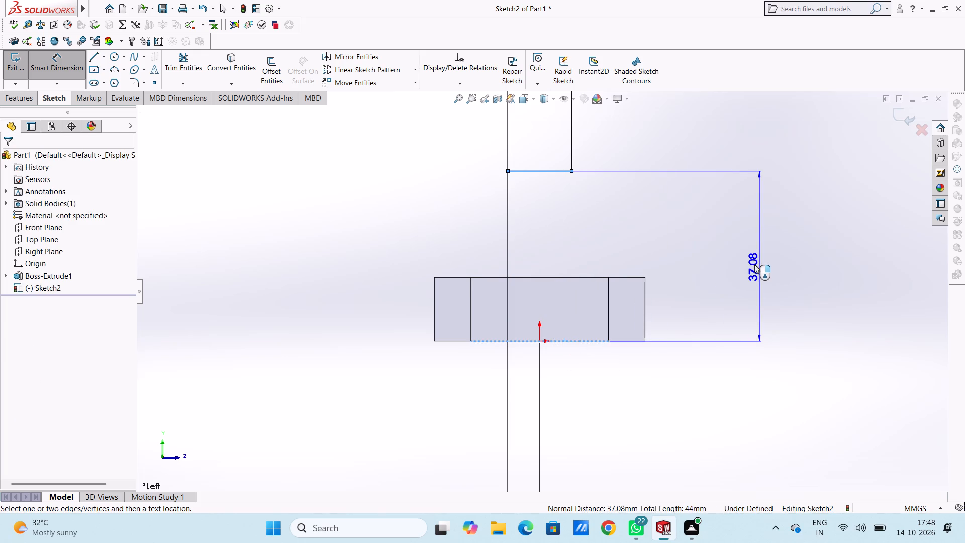
pyautogui.click(750, 262)
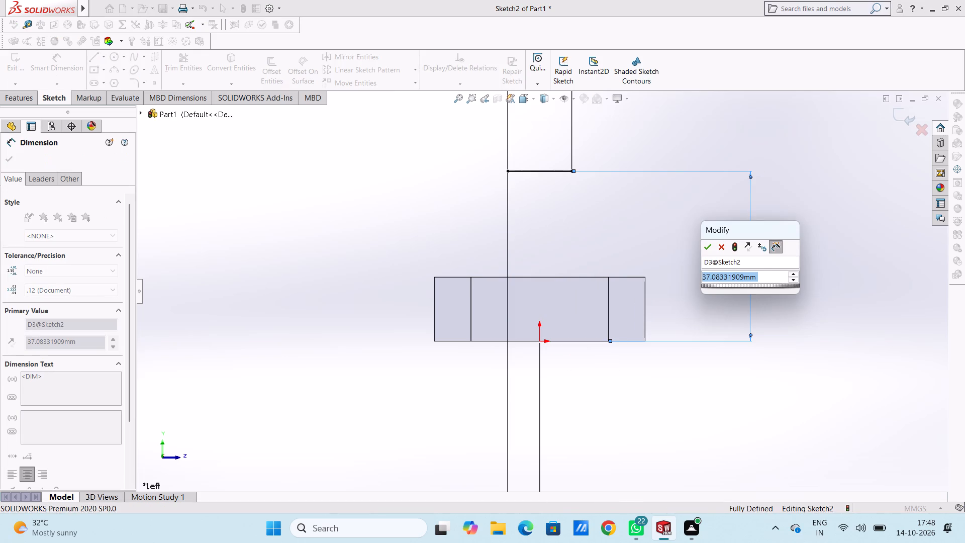
pyautogui.write('30')
pyautogui.press('Return')
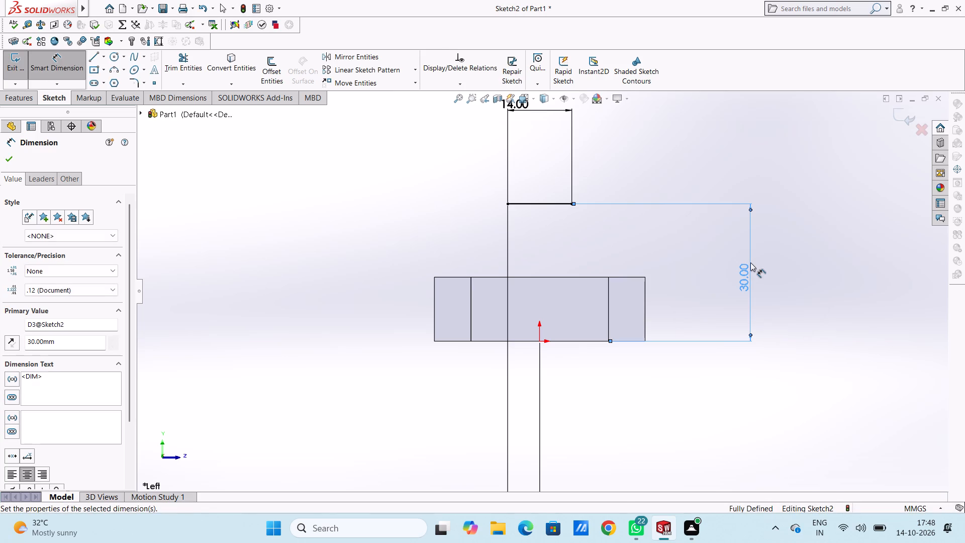
pyautogui.click(665, 243)
# Sketch a vertical line about 21 mm long from the body's bottom-left corner up past its top edge.
pyautogui.scroll(-1, 665, 243)
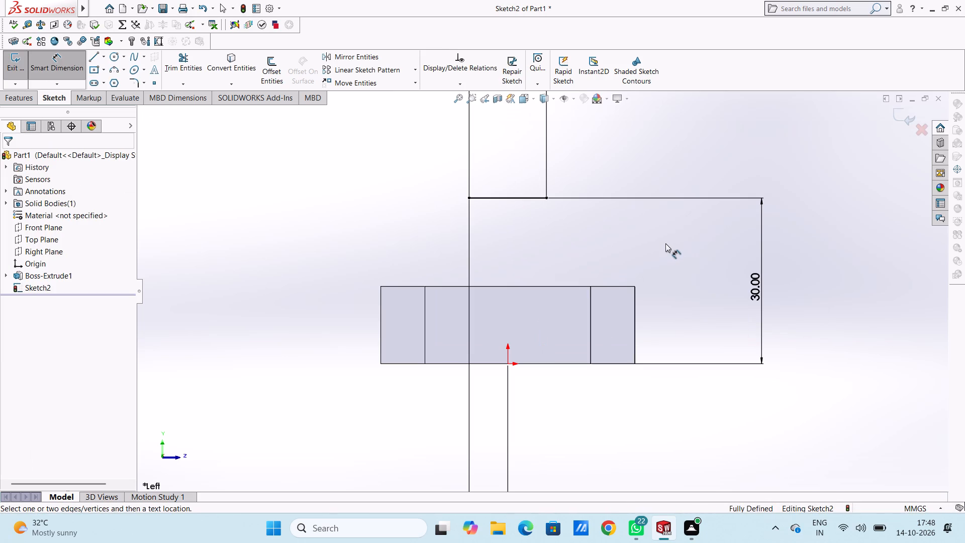
pyautogui.scroll(3, 665, 243)
pyautogui.scroll(2, 618, 292)
pyautogui.scroll(-1, 544, 310)
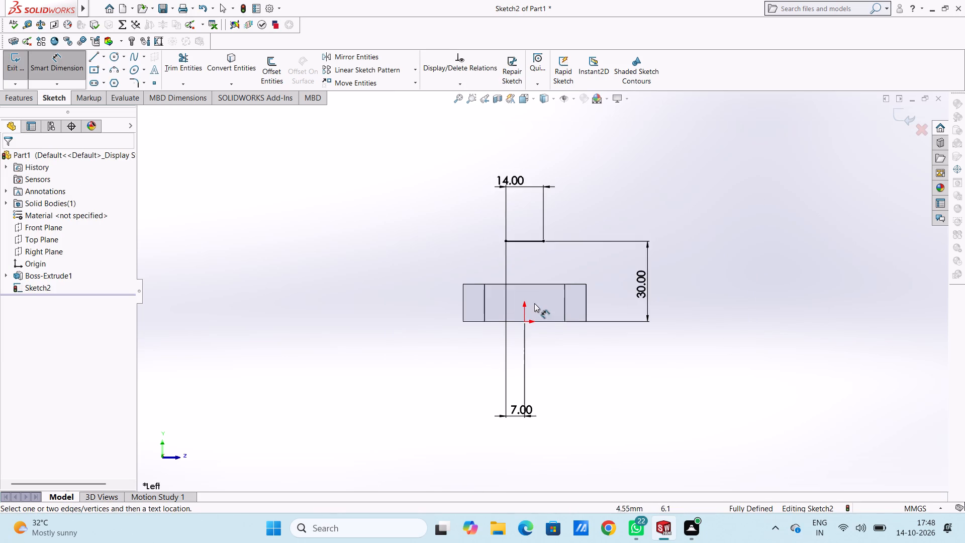
pyautogui.scroll(-1, 534, 303)
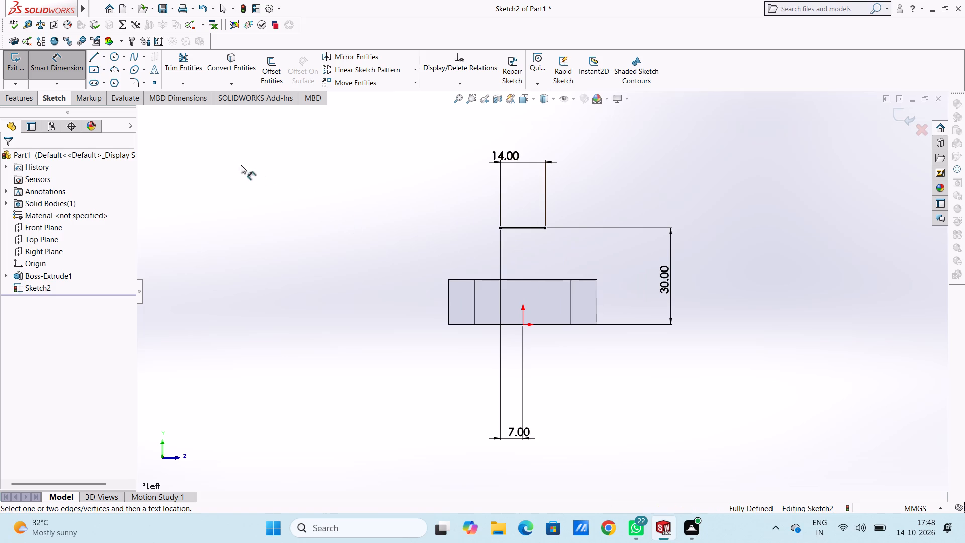
pyautogui.click(94, 58)
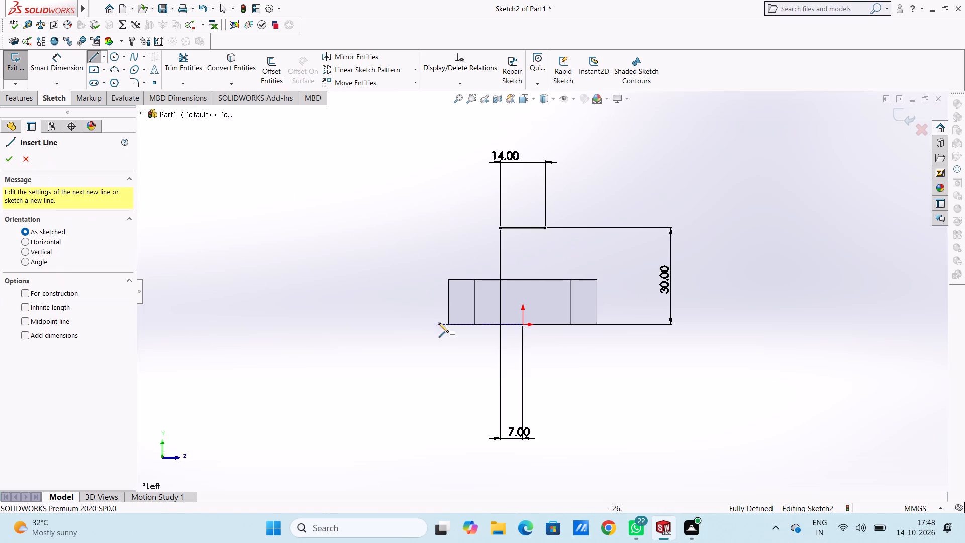
pyautogui.click(448, 324)
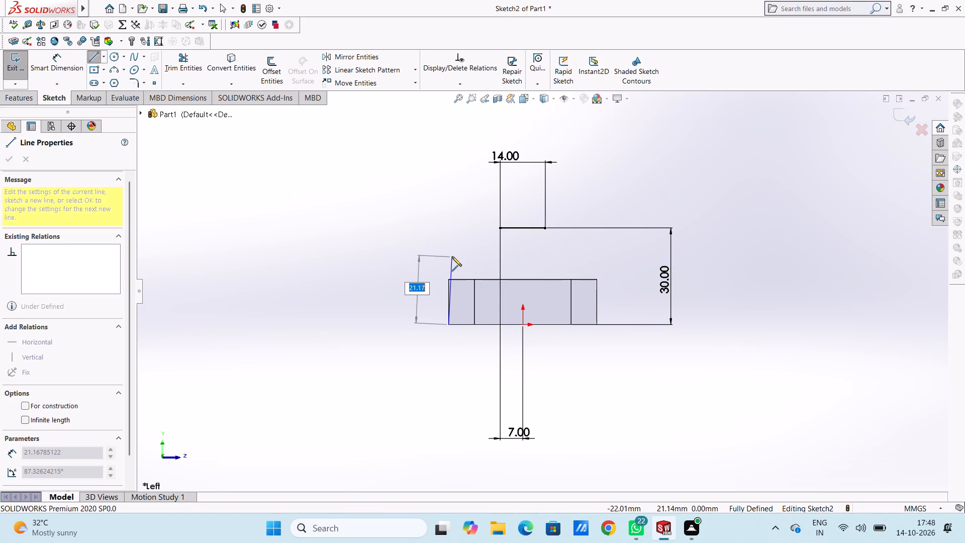
pyautogui.click(449, 256)
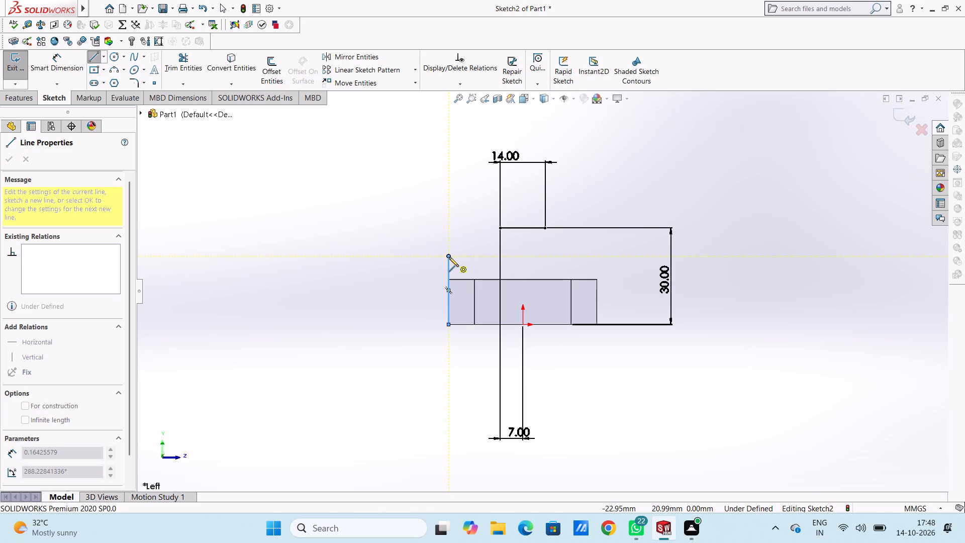
pyautogui.rightClick(413, 233)
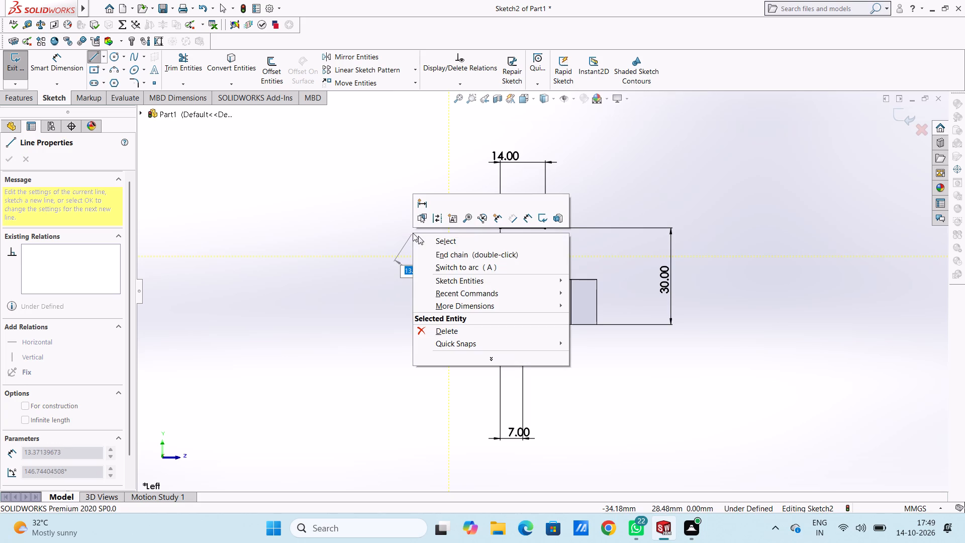
pyautogui.click(420, 240)
pyautogui.click(390, 238)
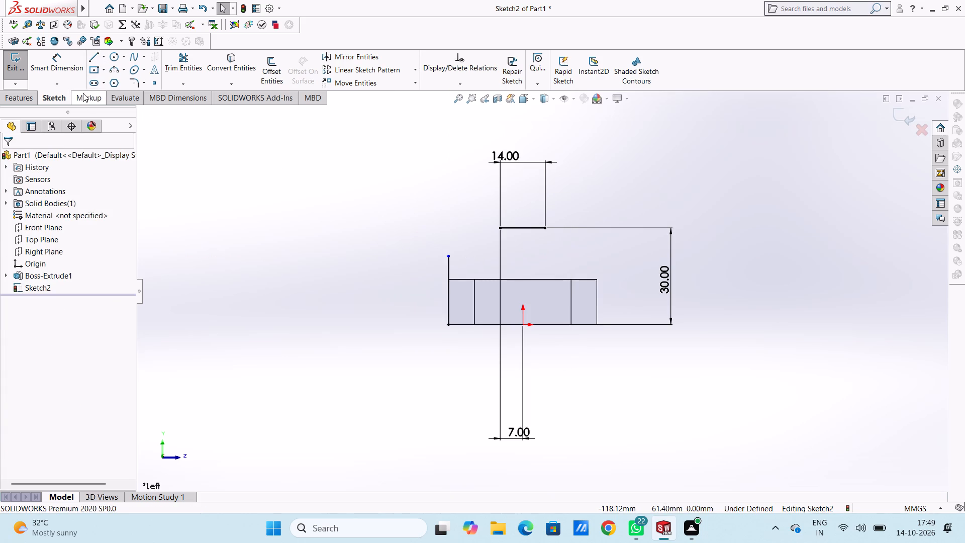
# Sketch a vertical line about 21 mm long from the body's bottom-right corner up past its top edge.
pyautogui.click(92, 55)
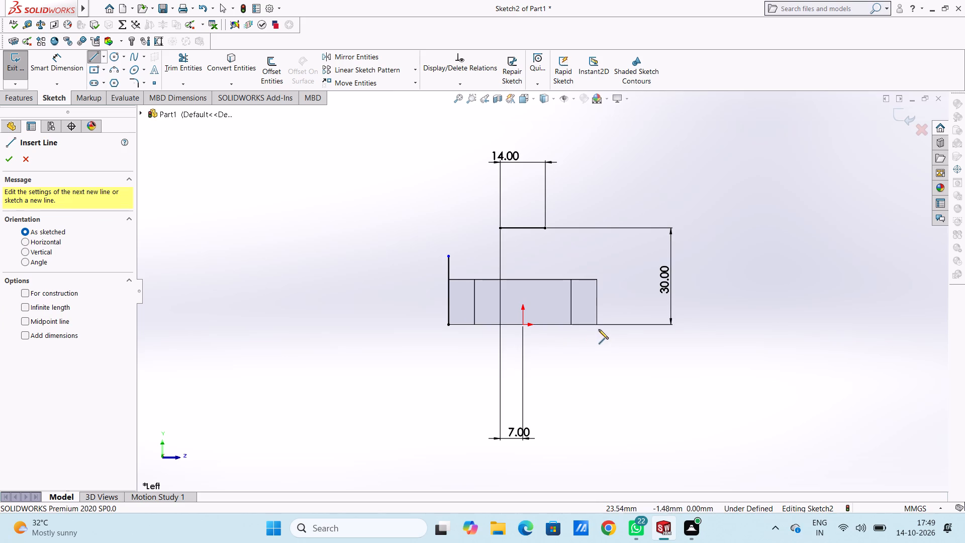
pyautogui.click(598, 323)
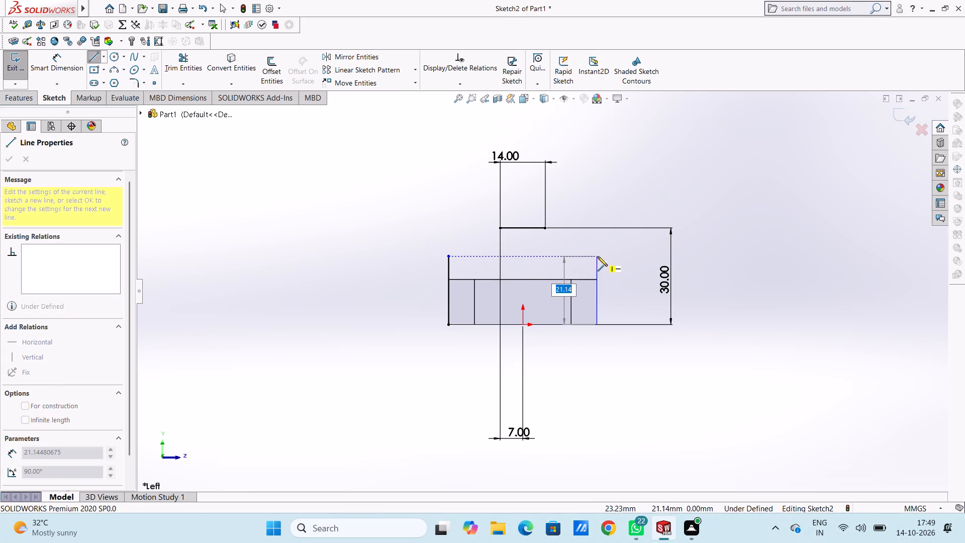
pyautogui.click(598, 256)
pyautogui.rightClick(630, 244)
pyautogui.click(642, 252)
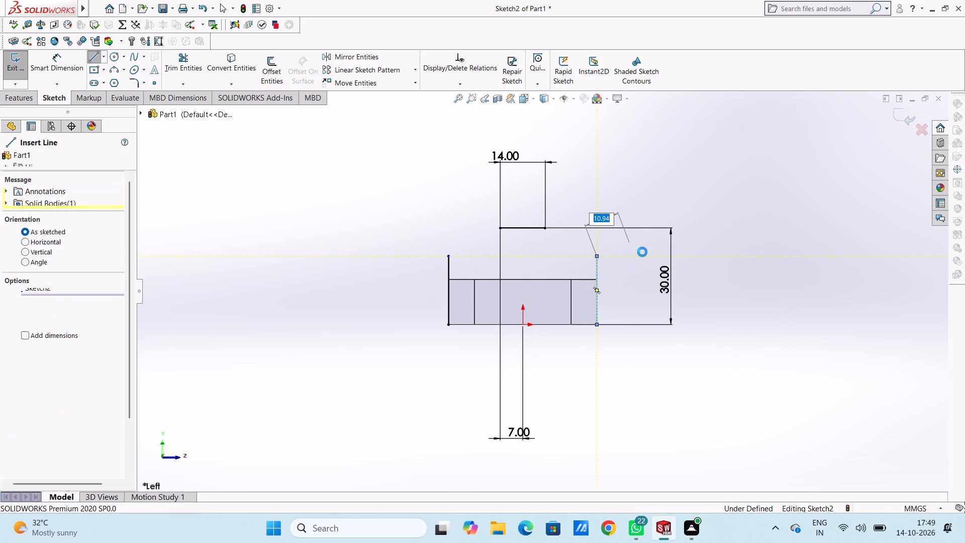
pyautogui.click(556, 259)
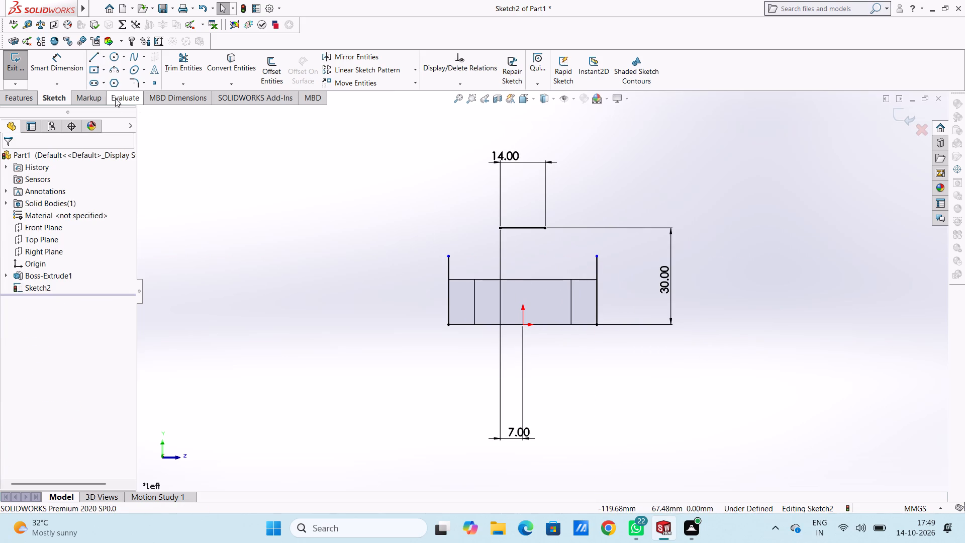
# Dimension the vertical distance between the 14 mm line's left endpoint and the left vertical line's top endpoint at 7 mm.
pyautogui.click(53, 52)
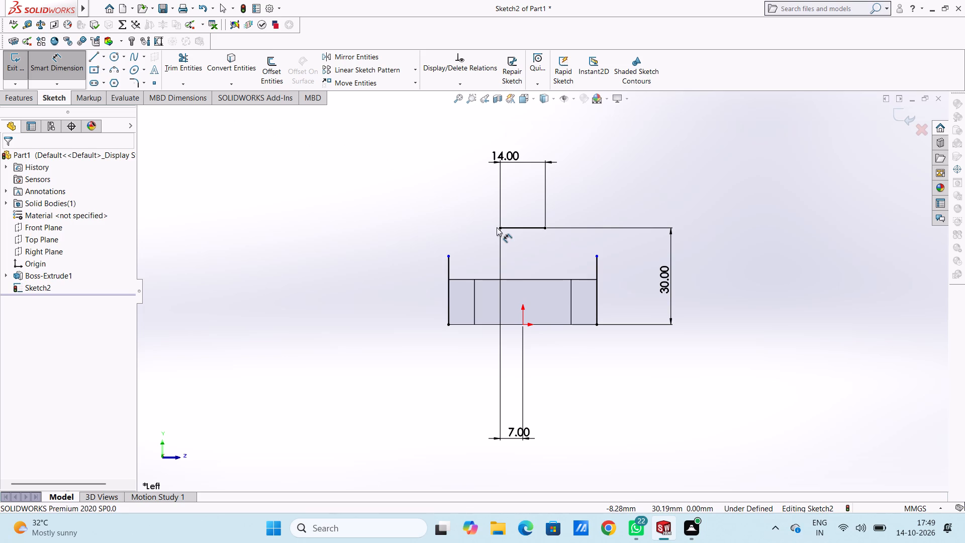
pyautogui.click(499, 227)
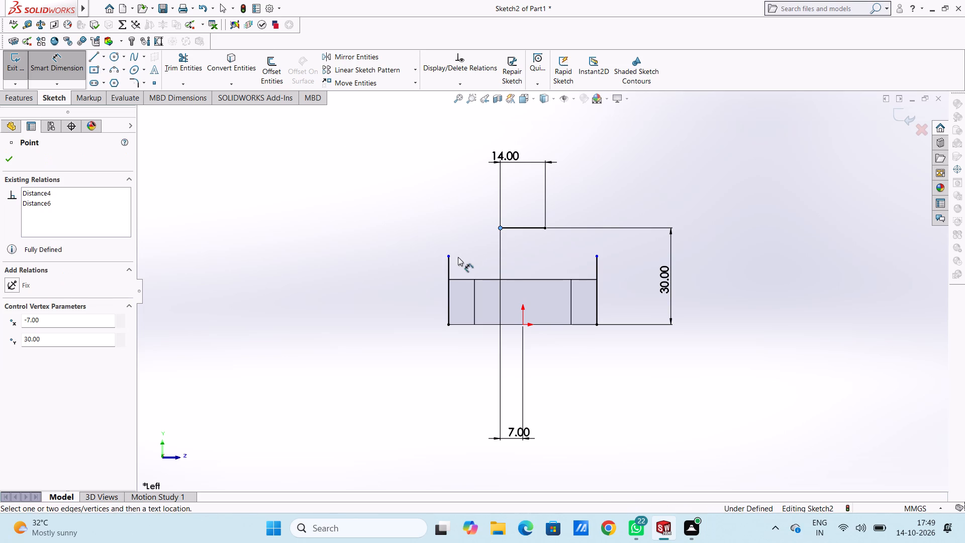
pyautogui.click(447, 257)
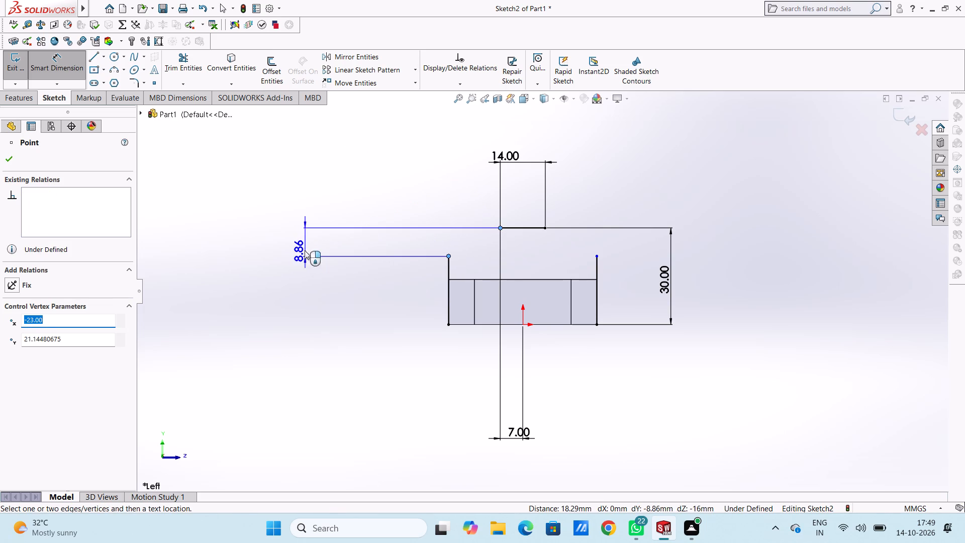
pyautogui.click(281, 245)
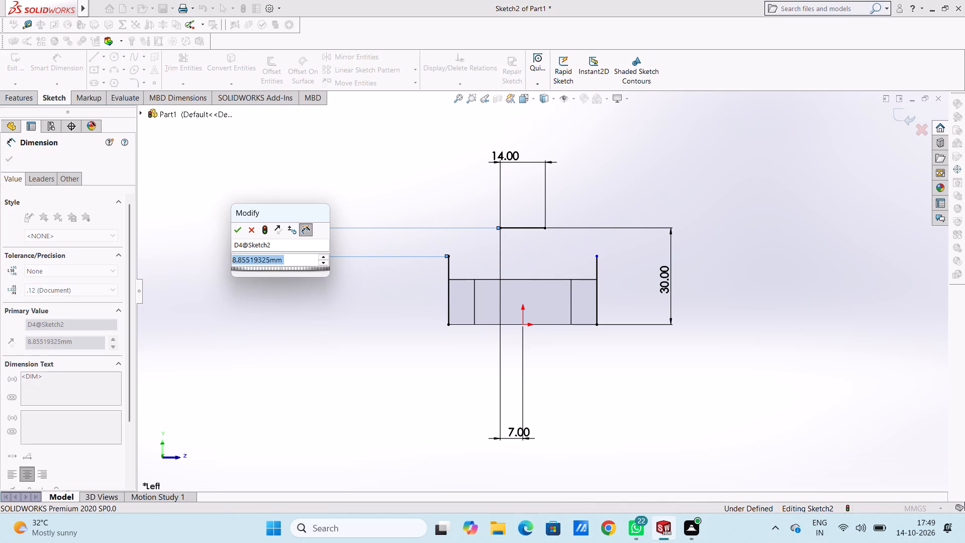
pyautogui.press('7')
pyautogui.press('Return')
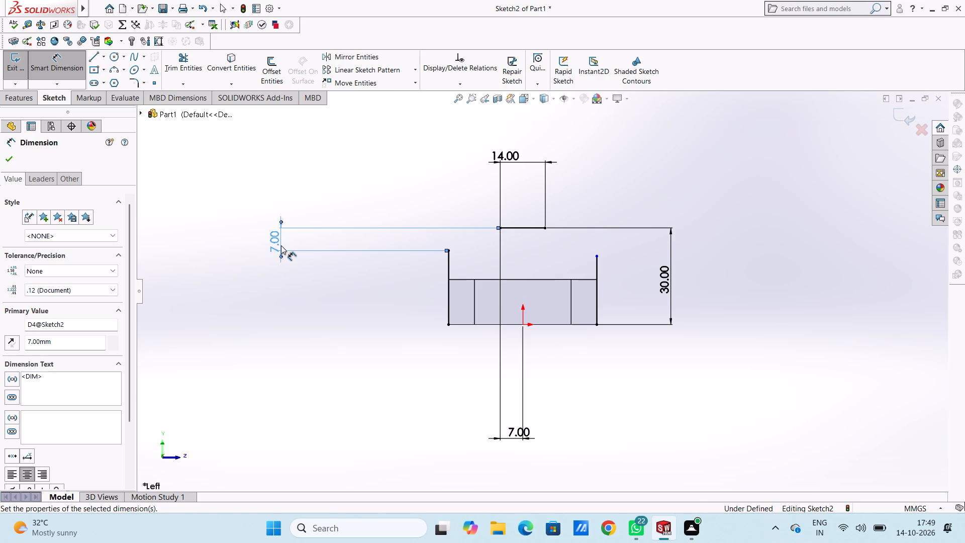
pyautogui.click(365, 311)
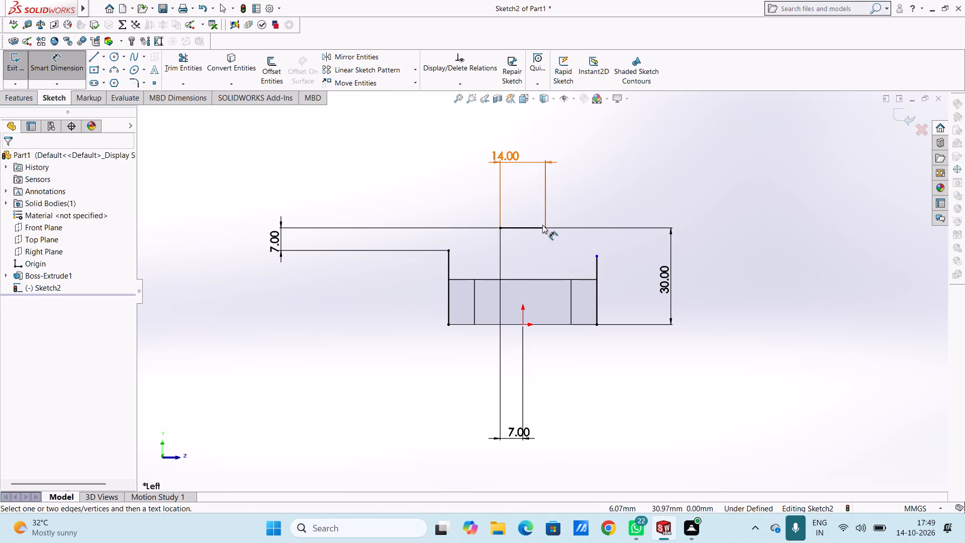
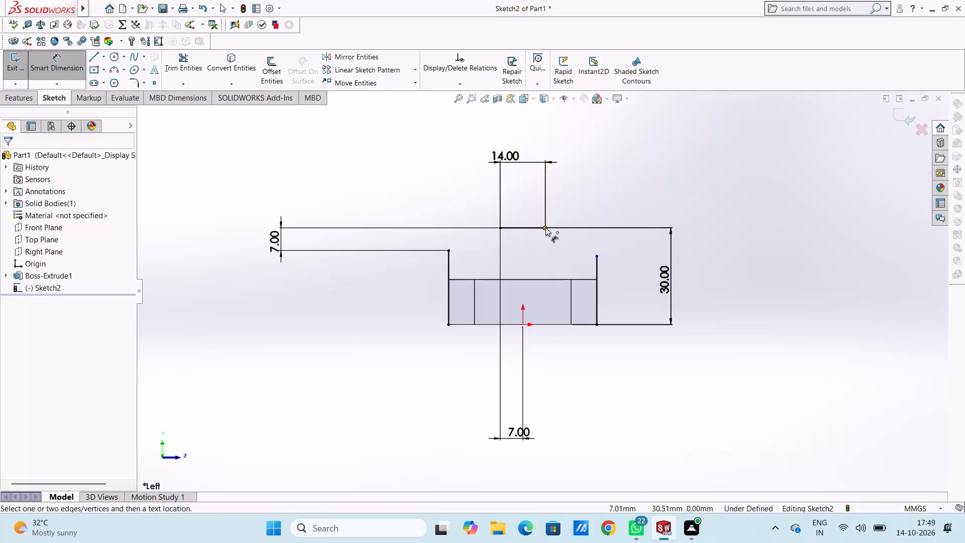
# Dimension the vertical distance between the 14 mm line's right endpoint and the right vertical line's top endpoint at 7 mm.
pyautogui.click(545, 227)
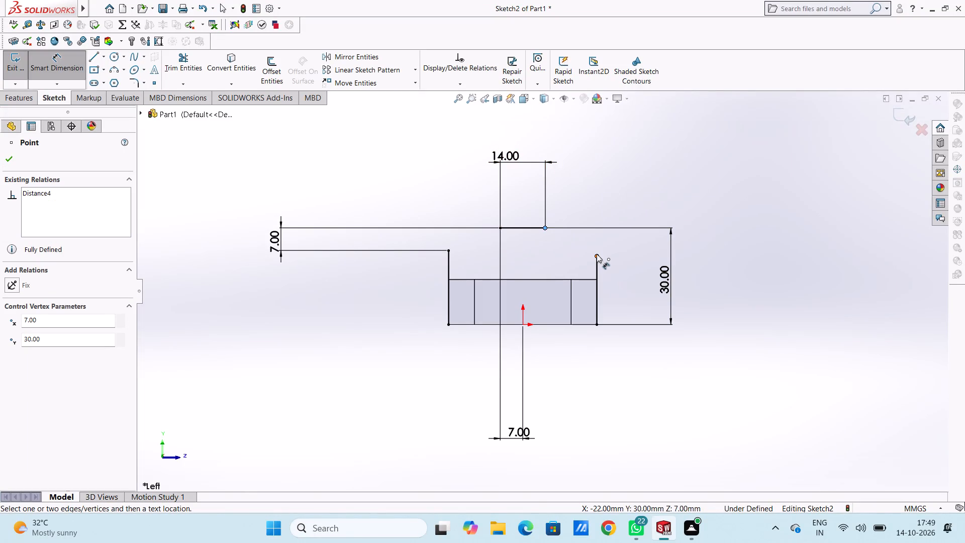
pyautogui.click(597, 254)
pyautogui.click(845, 252)
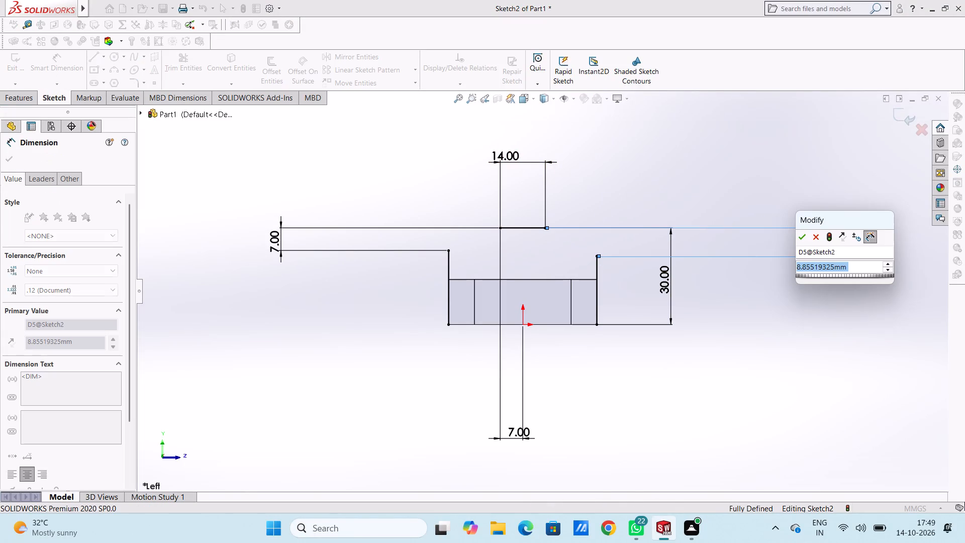
pyautogui.press('7')
pyautogui.press('Return')
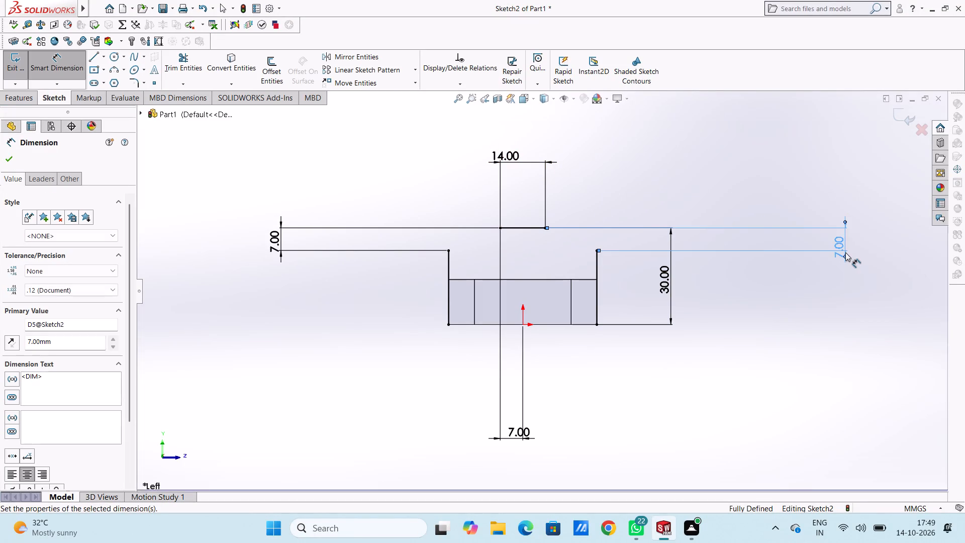
pyautogui.click(777, 322)
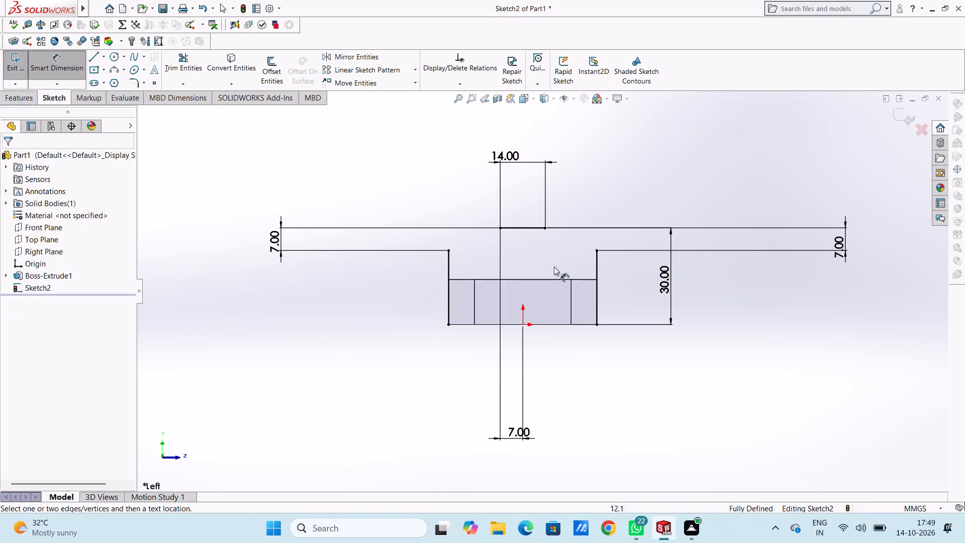
# Sketch two sloped lines joining the tops of the left and right vertical lines to the nearest ends of the 14 mm line.
pyautogui.scroll(-2, 523, 232)
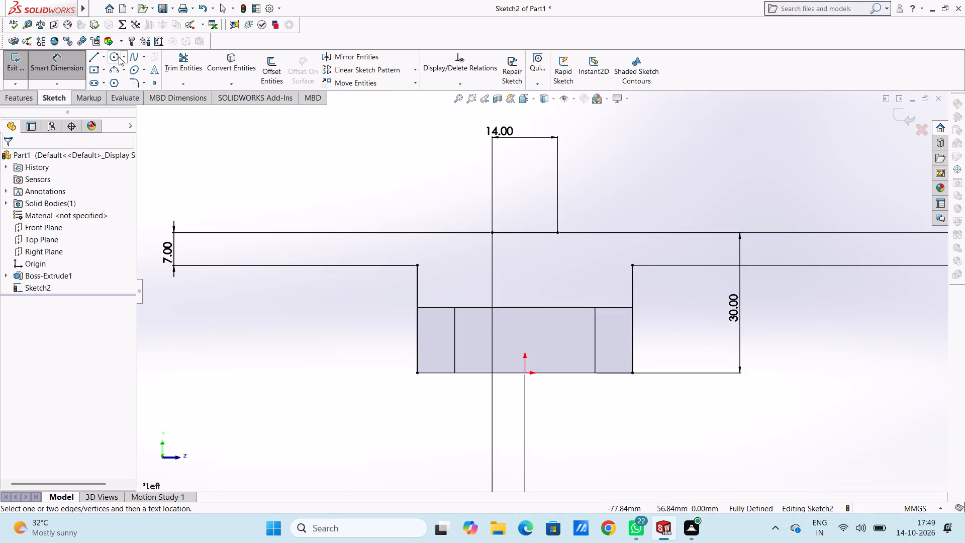
pyautogui.click(94, 60)
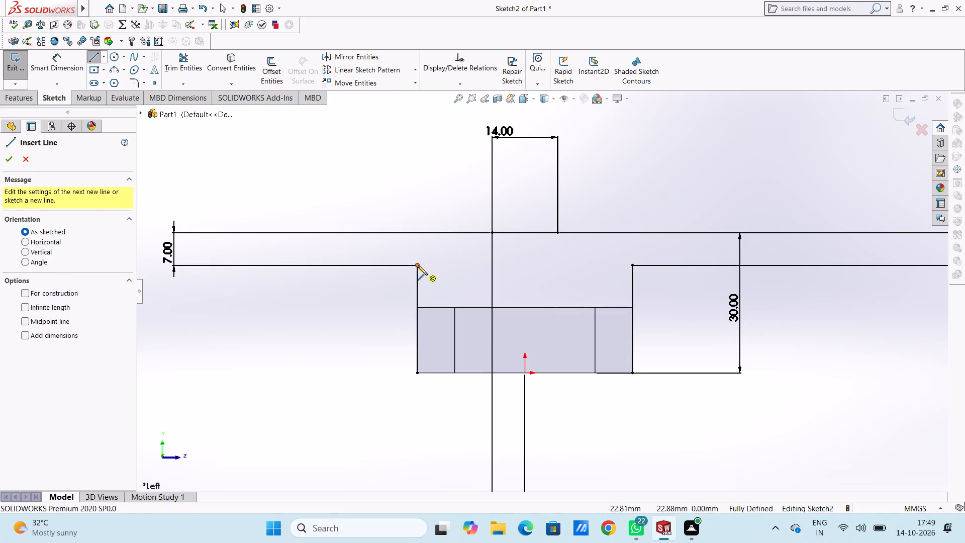
pyautogui.click(418, 265)
pyautogui.click(493, 231)
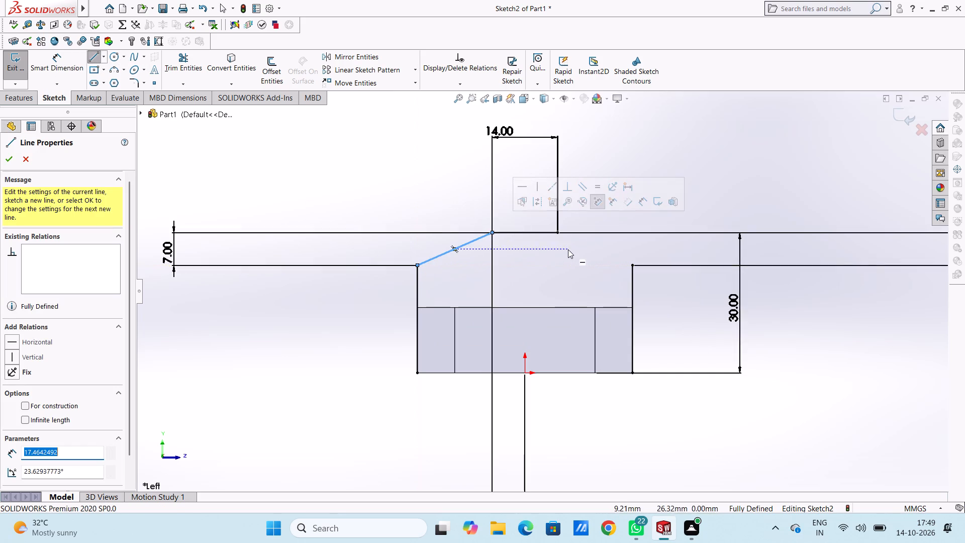
pyautogui.click(560, 234)
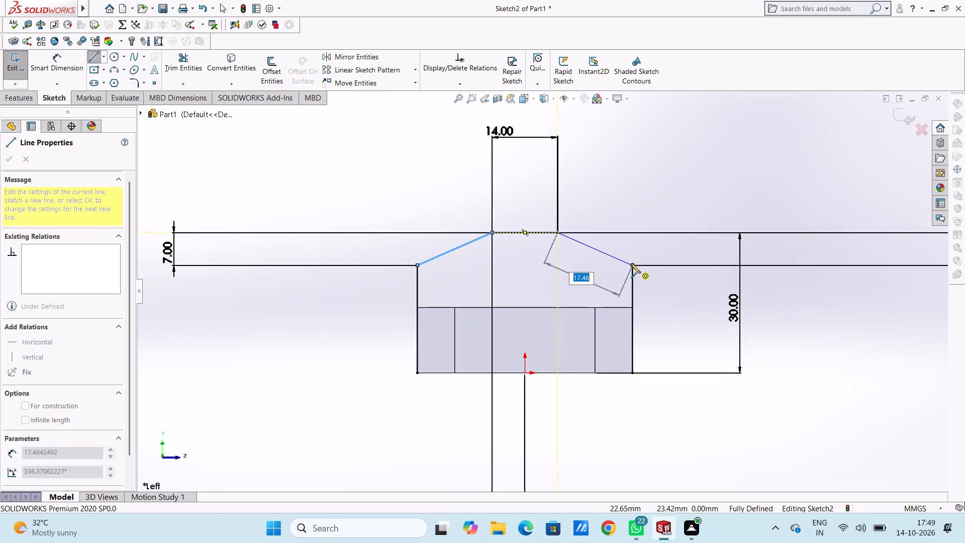
pyautogui.click(631, 263)
pyautogui.click(640, 178)
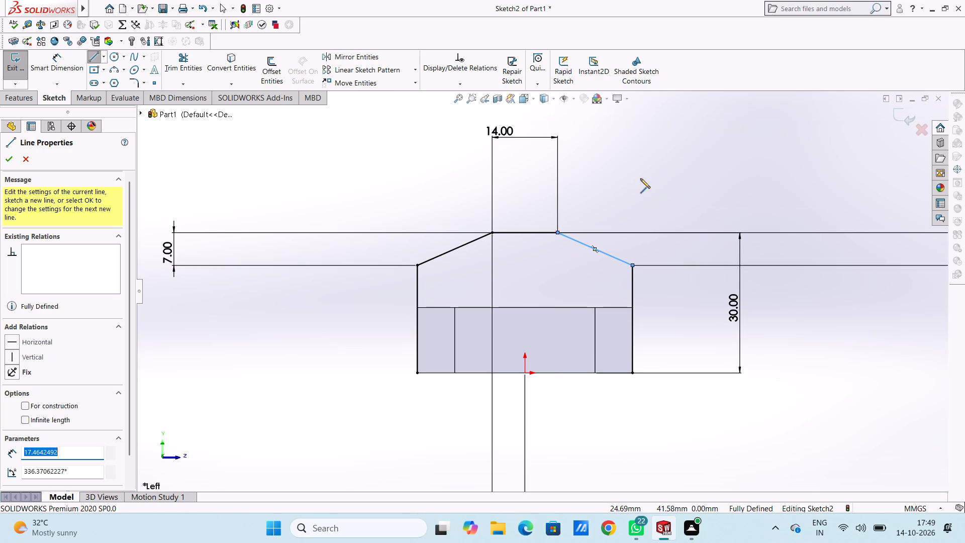
pyautogui.rightClick(652, 166)
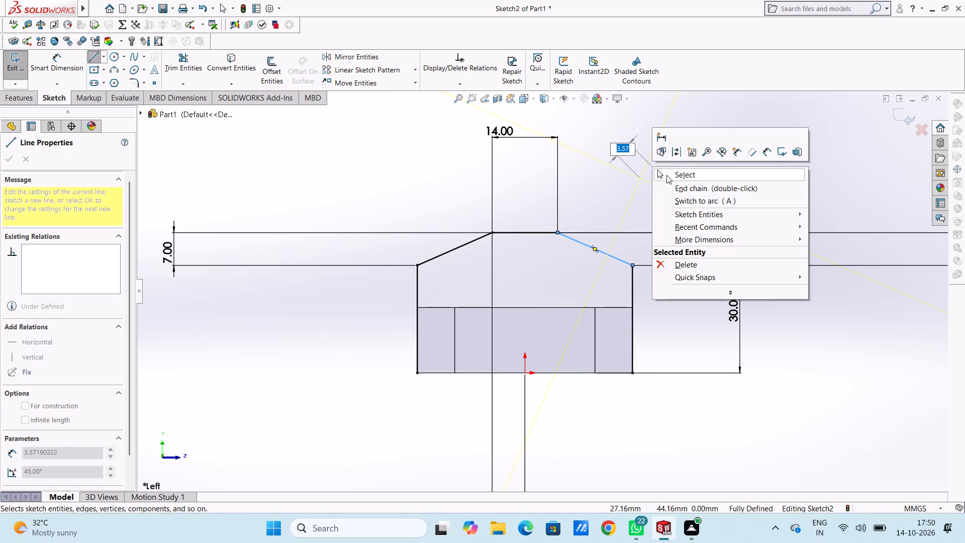
pyautogui.click(666, 175)
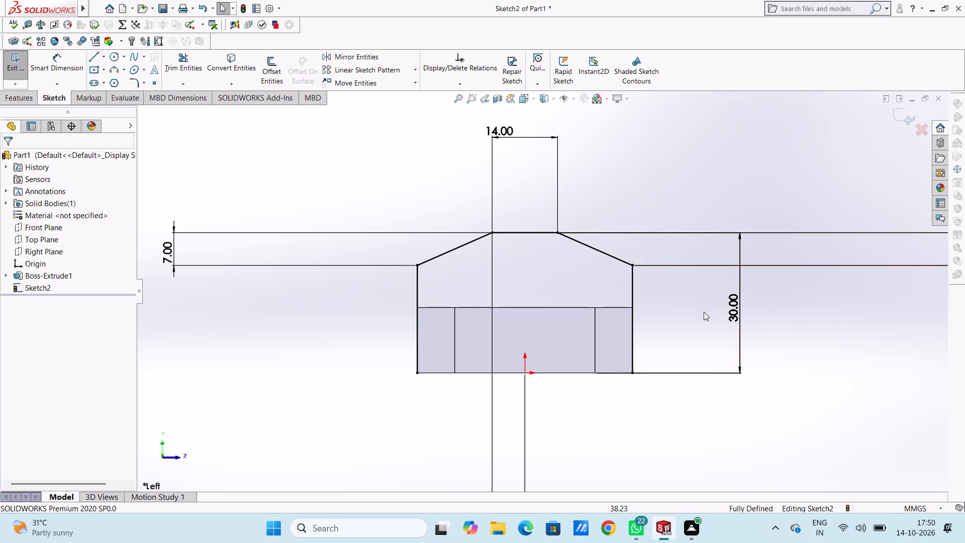
# Examine the side profile sketch against the extruded base from several angles.
pyautogui.moveTo(704, 312); pyautogui.dragTo(689, 331, button='middle')
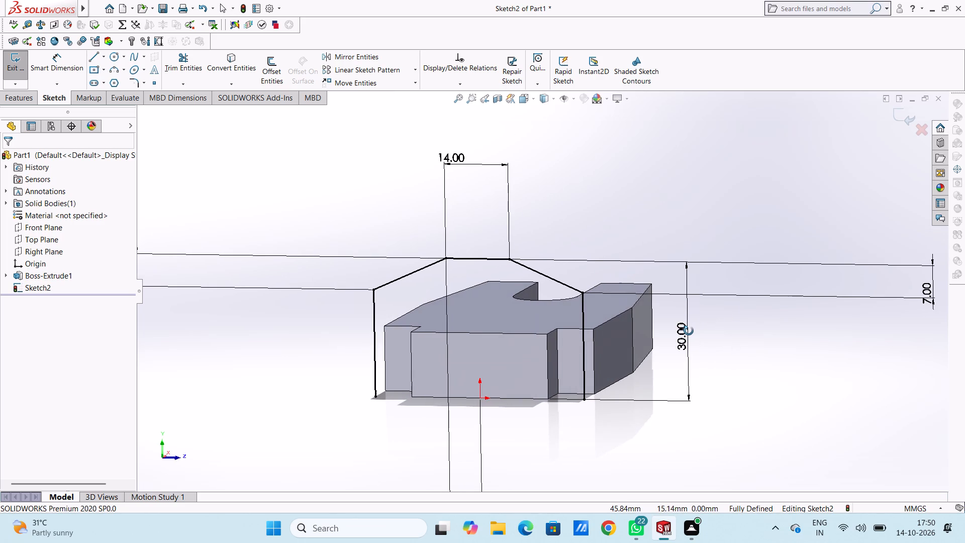
pyautogui.moveTo(689, 331); pyautogui.dragTo(703, 332, button='middle')
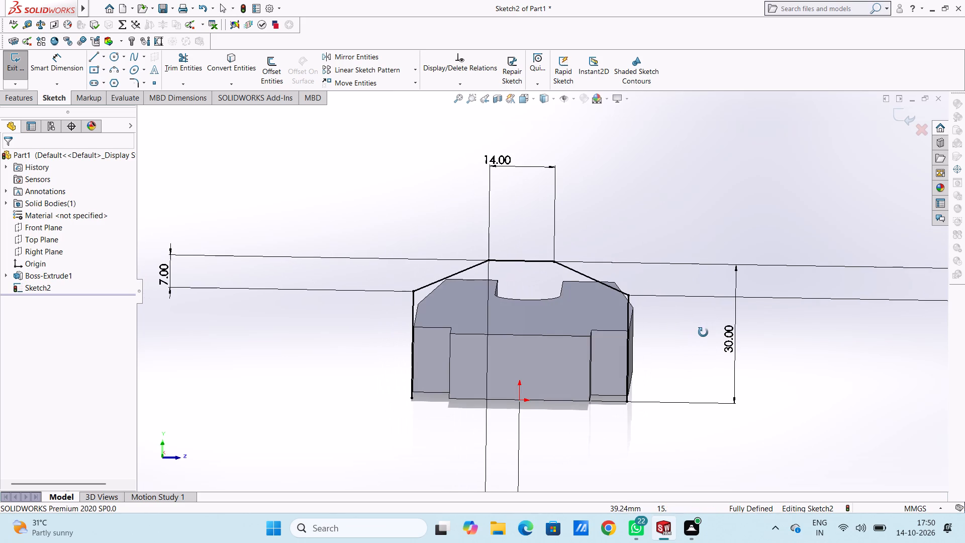
pyautogui.moveTo(703, 332); pyautogui.dragTo(704, 324, button='middle')
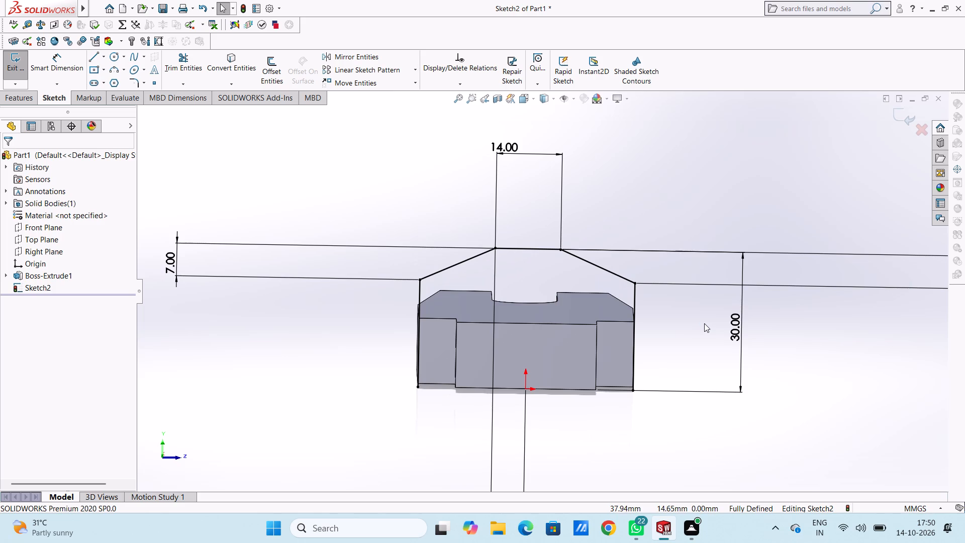
pyautogui.scroll(-2, 655, 373)
pyautogui.moveTo(655, 361); pyautogui.dragTo(621, 382, button='middle')
pyautogui.scroll(6, 621, 382)
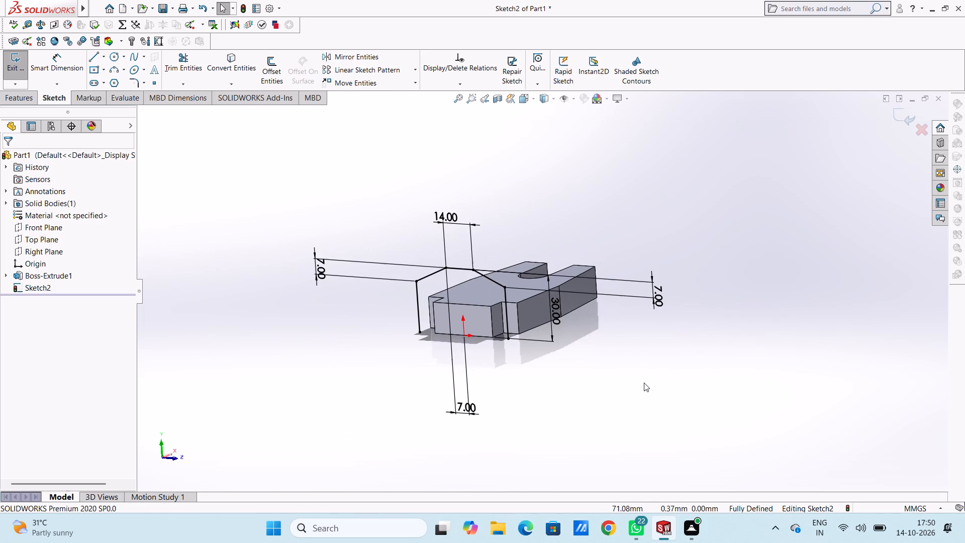
pyautogui.moveTo(644, 383); pyautogui.dragTo(641, 395, button='middle')
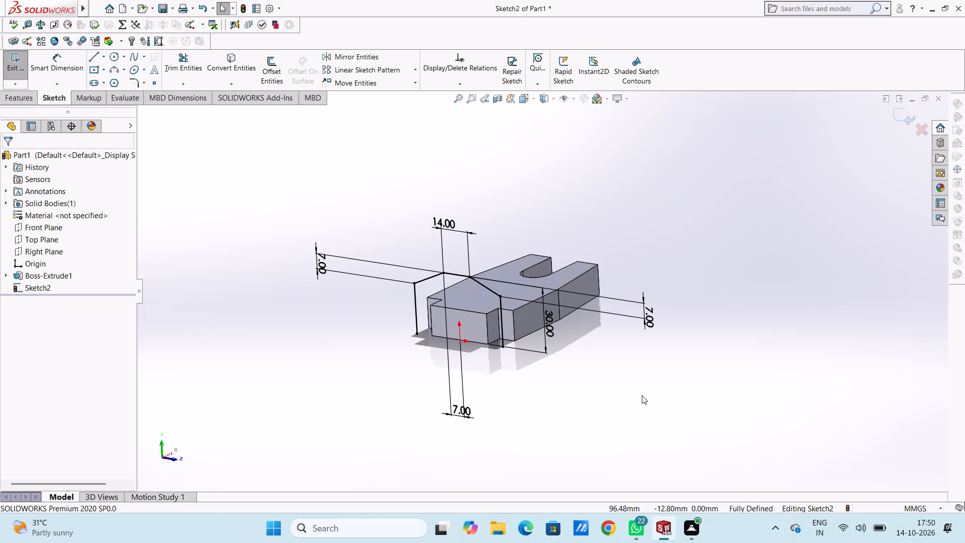
pyautogui.moveTo(555, 387); pyautogui.dragTo(608, 331, button='middle')
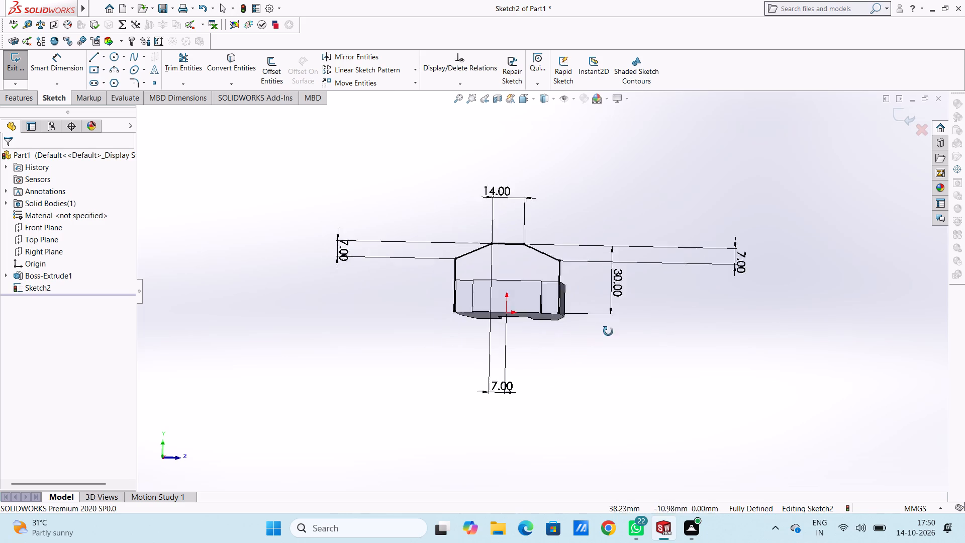
pyautogui.moveTo(608, 331); pyautogui.dragTo(580, 358, button='middle')
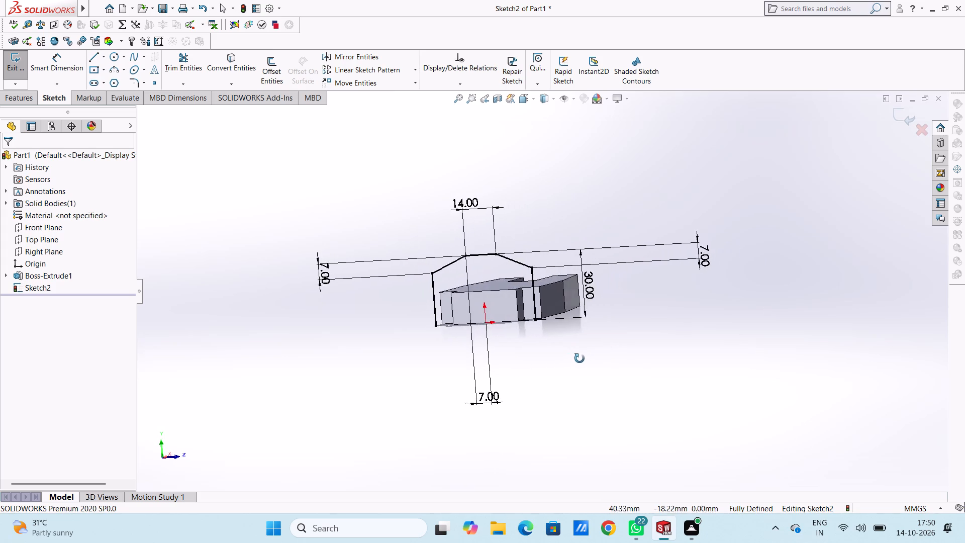
pyautogui.moveTo(580, 358); pyautogui.dragTo(568, 356, button='middle')
pyautogui.scroll(1, 568, 356)
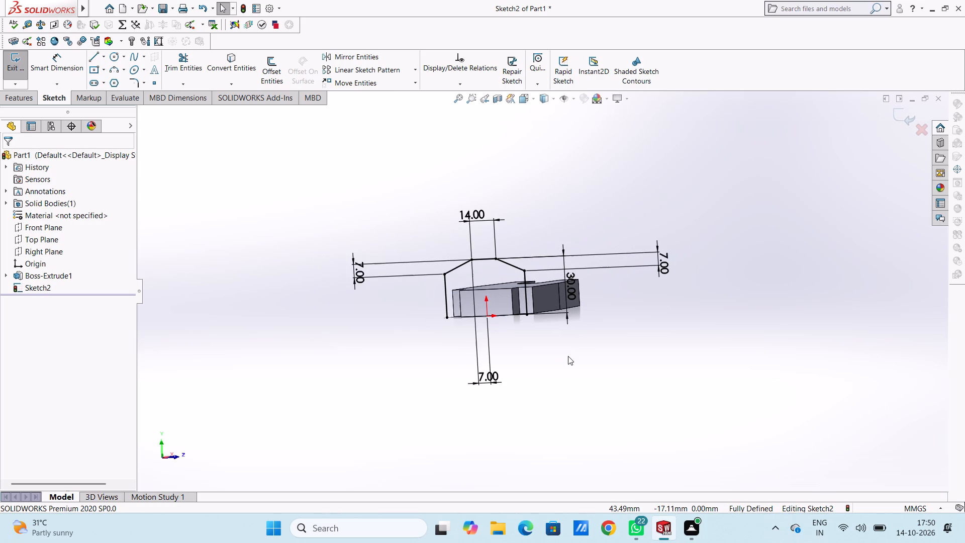
# In the left view, sketch an inner rectangle of lines 30 mm wide and about 26.5 mm high, from the body's bottom edge to the sloped lines.
pyautogui.hotkey('ctrl', '2')
pyautogui.hotkey('ctrl', '3')
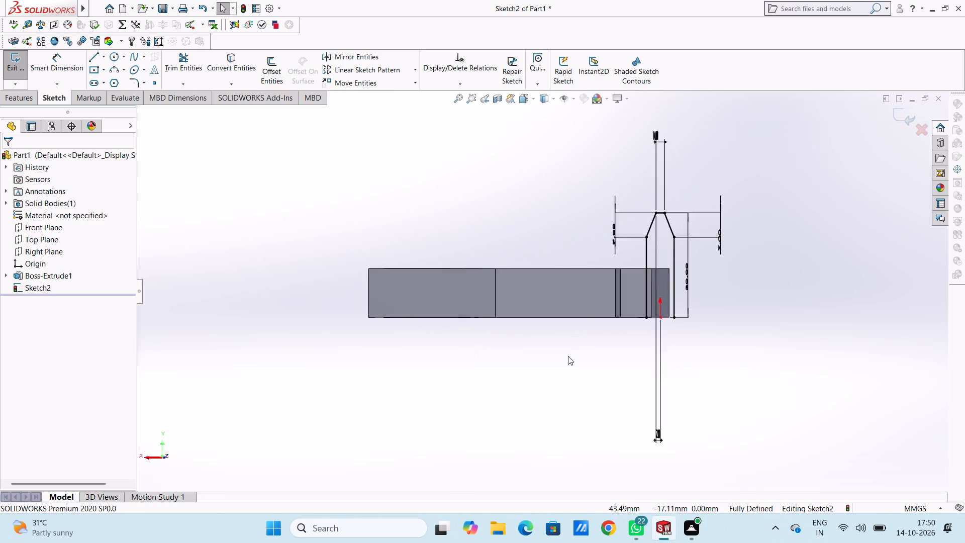
pyautogui.scroll(-4, 535, 271)
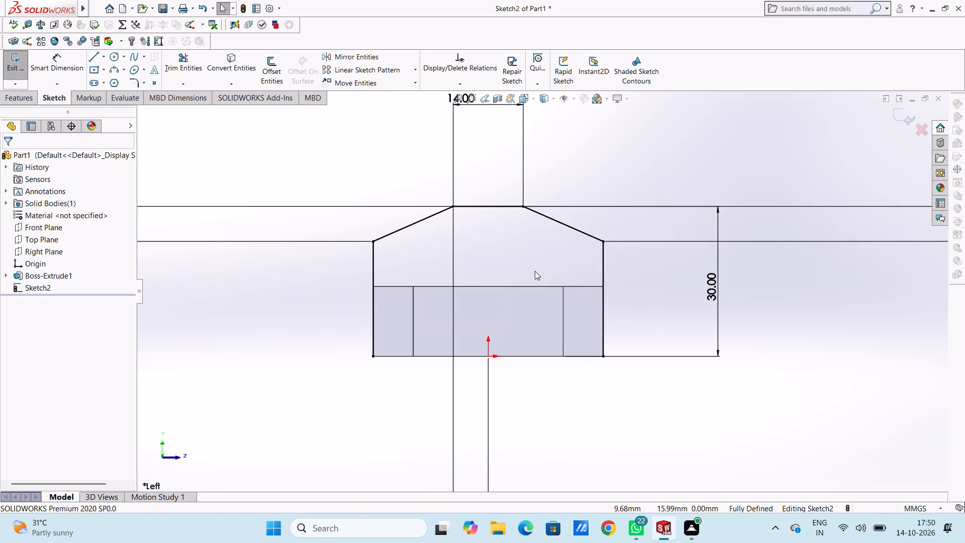
pyautogui.click(92, 59)
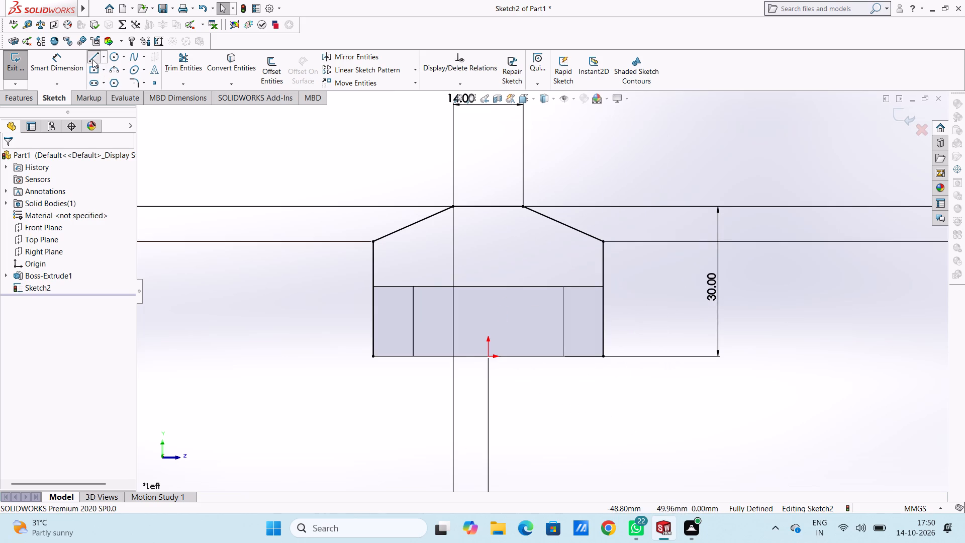
pyautogui.click(412, 357)
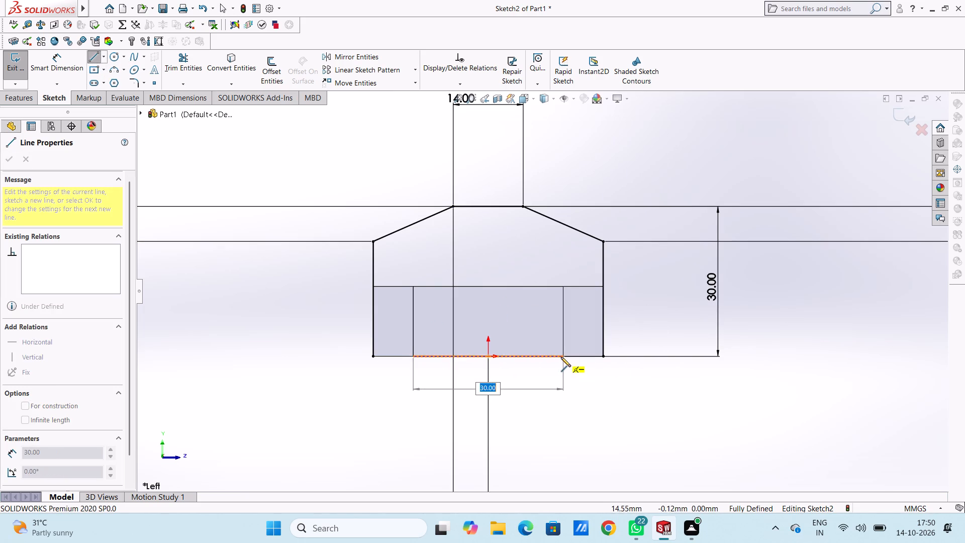
pyautogui.click(562, 357)
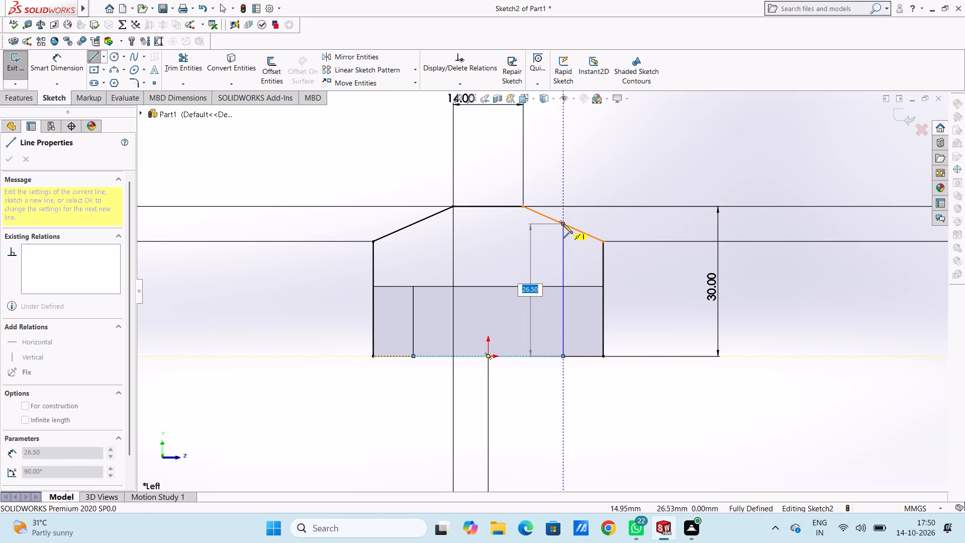
pyautogui.click(563, 223)
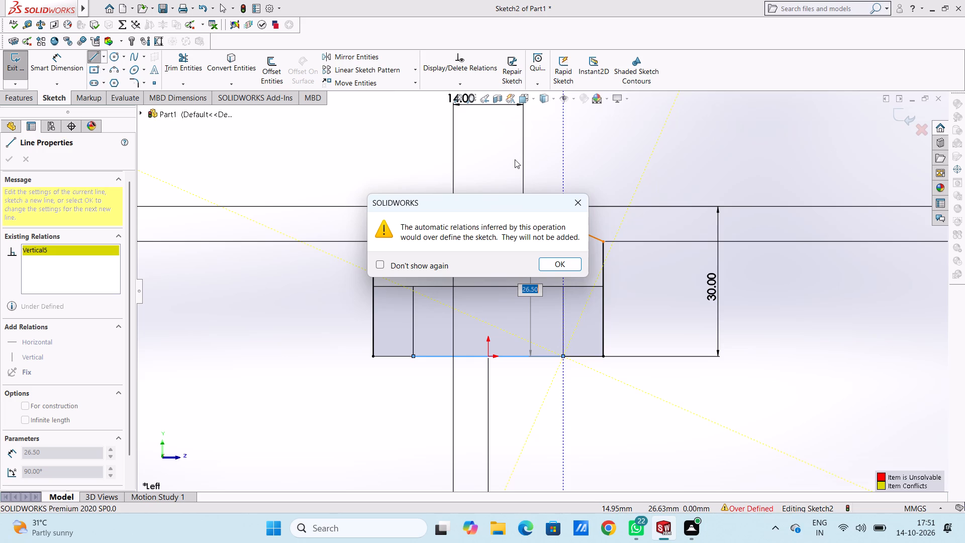
pyautogui.click(574, 207)
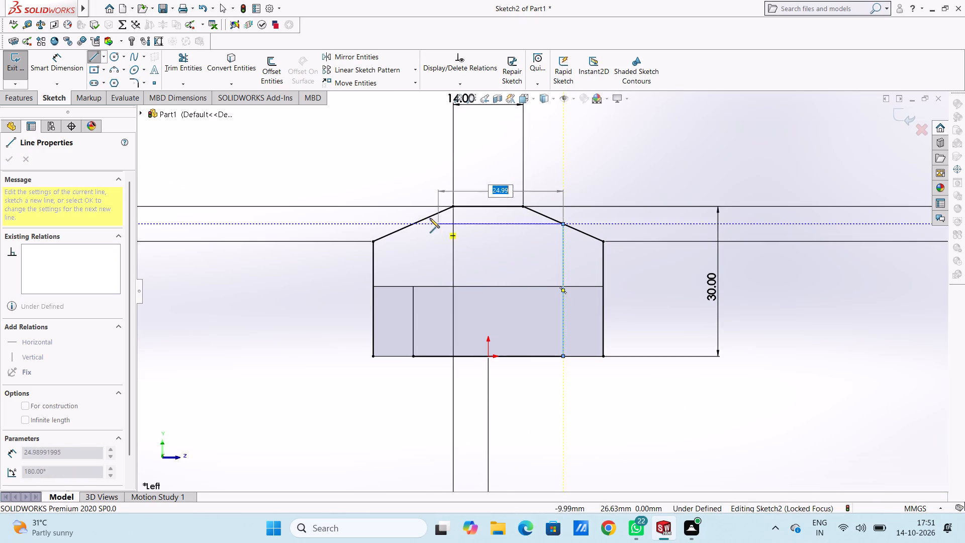
pyautogui.click(414, 225)
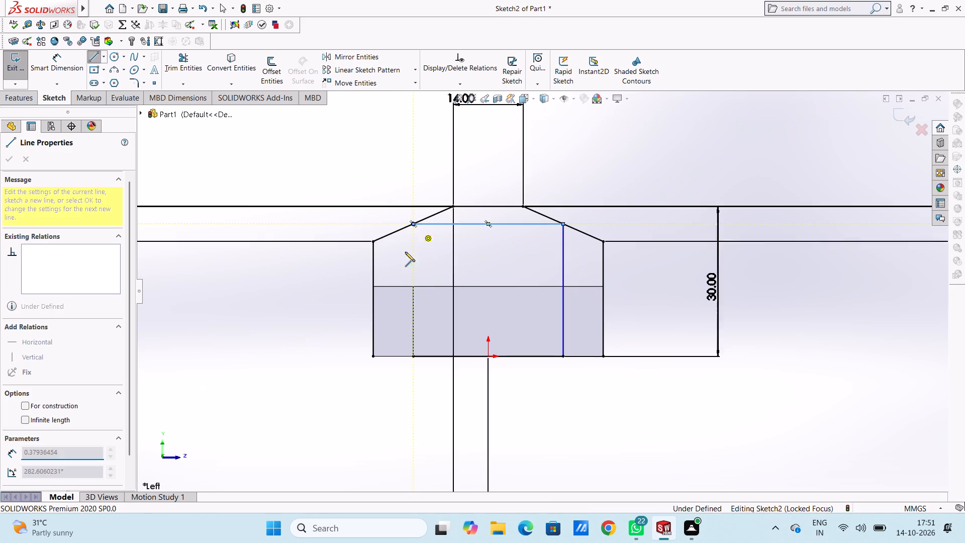
pyautogui.click(414, 357)
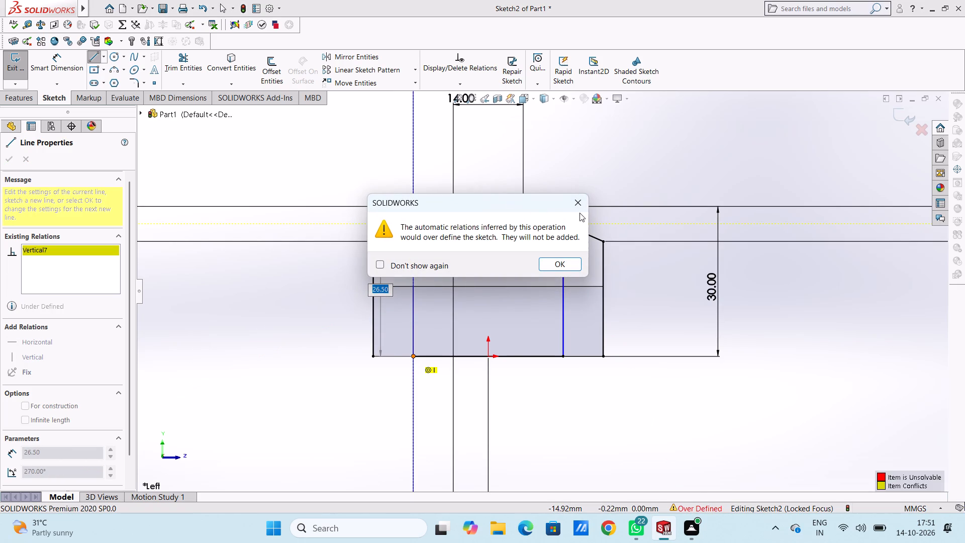
pyautogui.click(580, 203)
pyautogui.rightClick(311, 329)
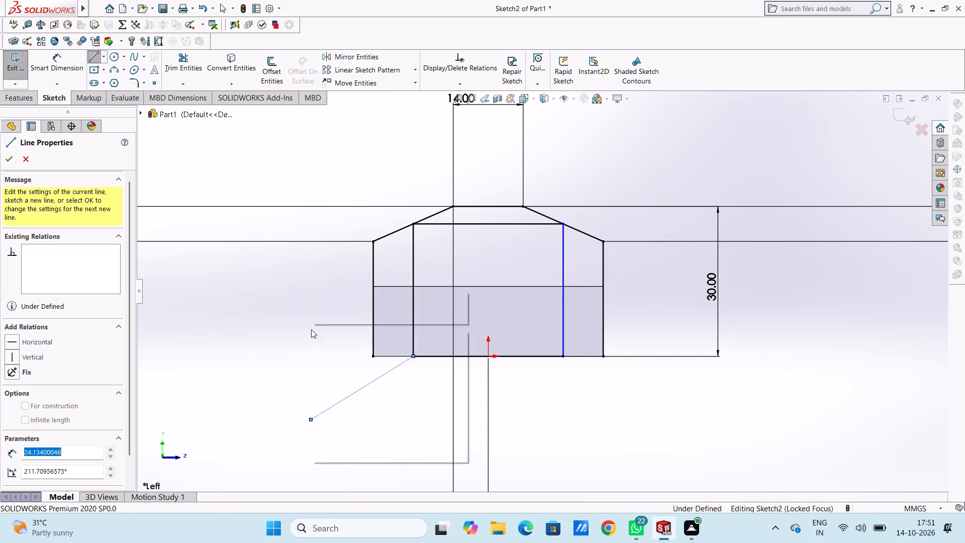
pyautogui.click(326, 336)
# Delete the stray slanted line running down from the inner rectangle's bottom-left corner.
pyautogui.click(284, 355)
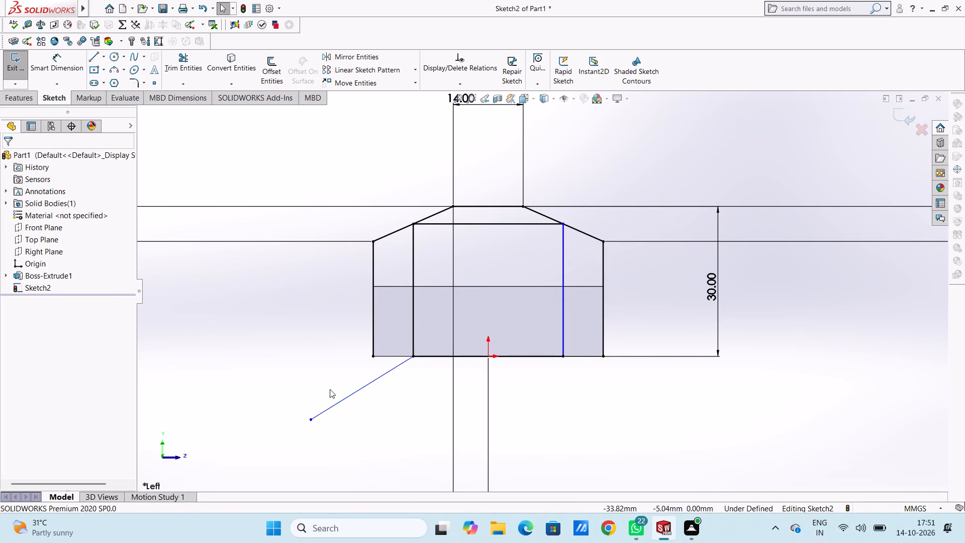
pyautogui.click(349, 394)
pyautogui.rightClick(312, 358)
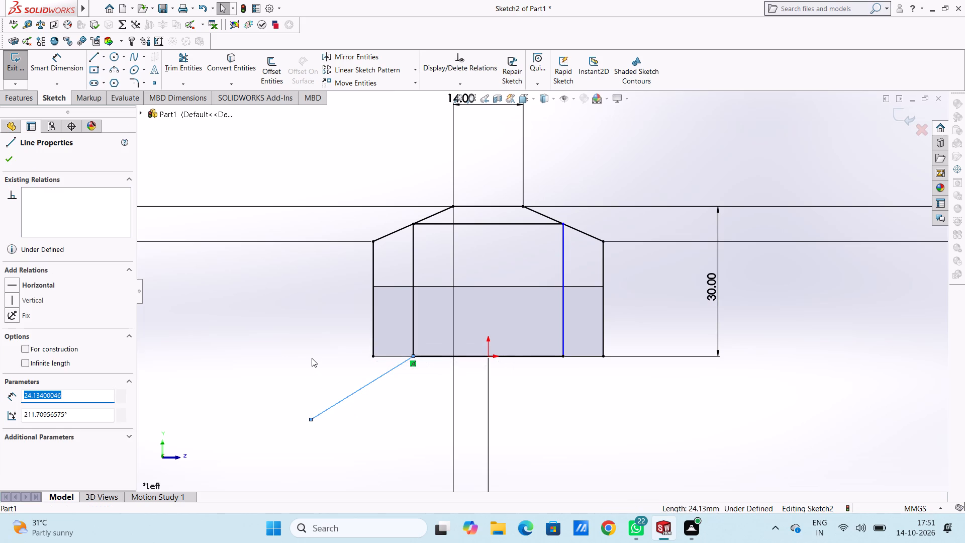
pyautogui.click(335, 494)
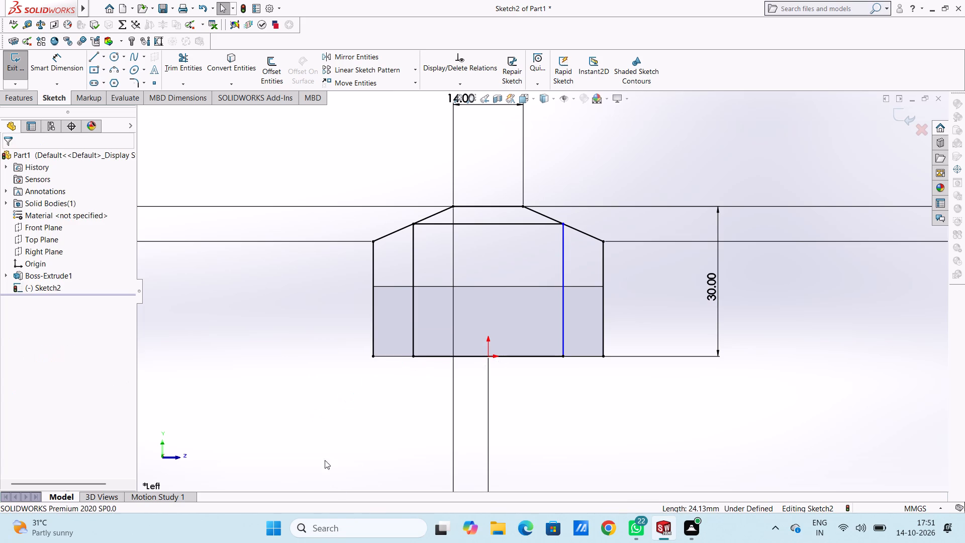
pyautogui.click(318, 441)
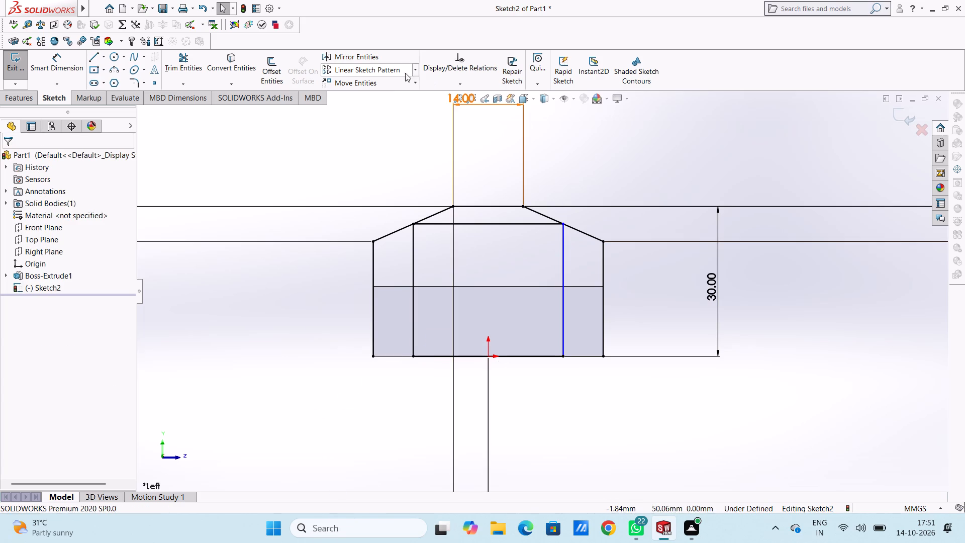
# Trim away the outer vertical lines, the outer ends of both sloped lines and the inner rectangle's top line, leaving one closed profile.
pyautogui.click(189, 65)
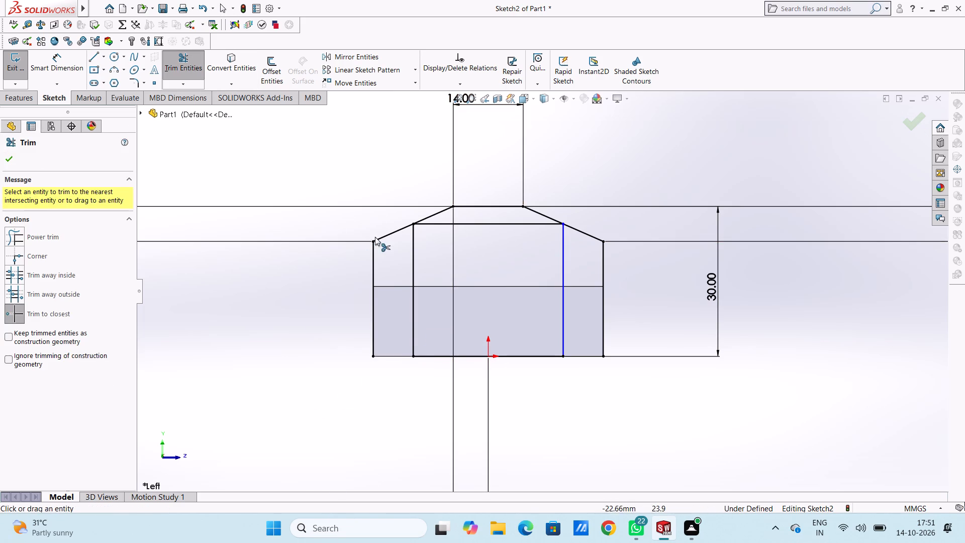
pyautogui.click(381, 240)
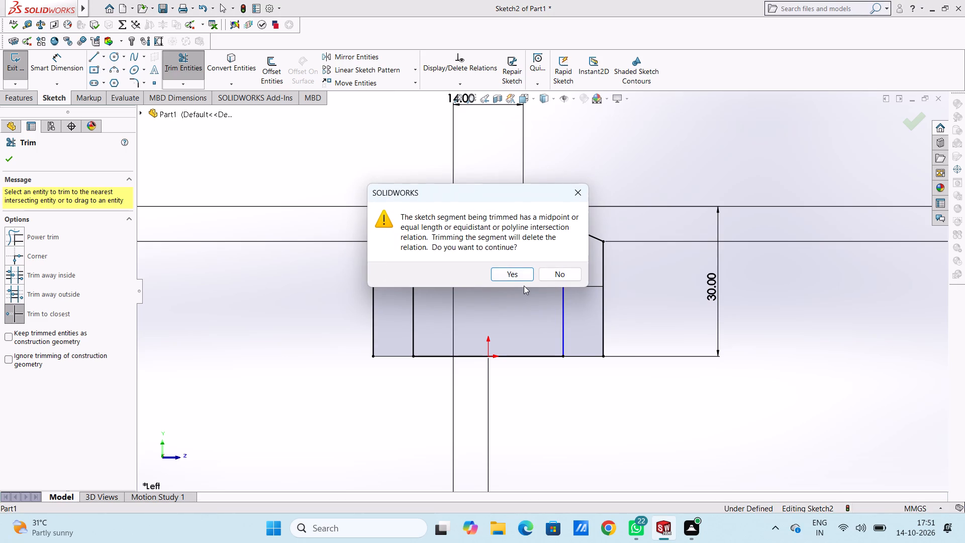
pyautogui.click(515, 274)
pyautogui.click(376, 258)
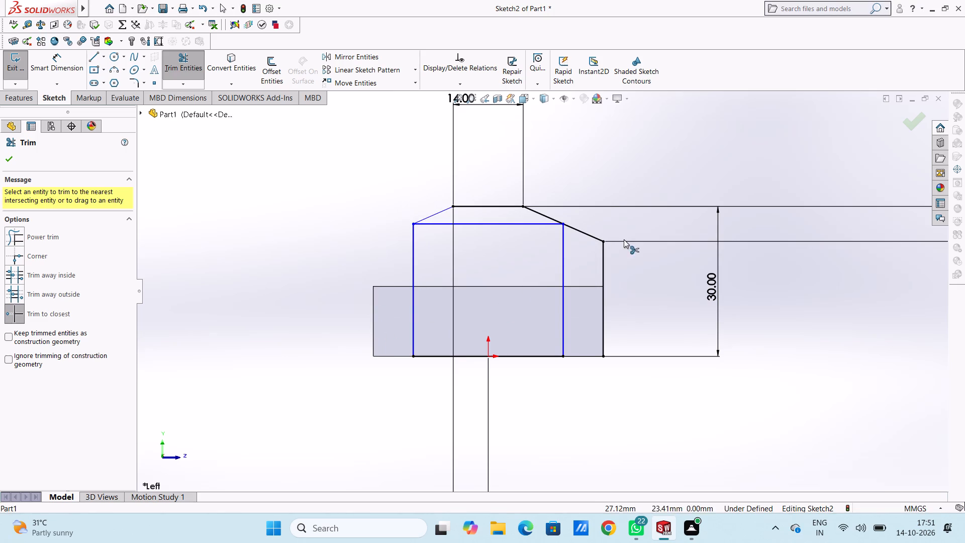
pyautogui.click(594, 240)
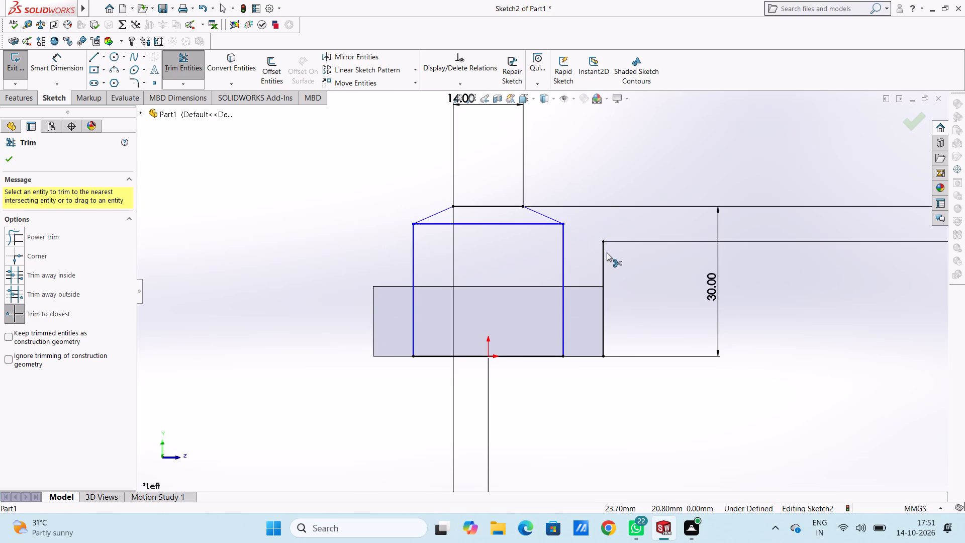
pyautogui.click(607, 252)
pyautogui.click(601, 266)
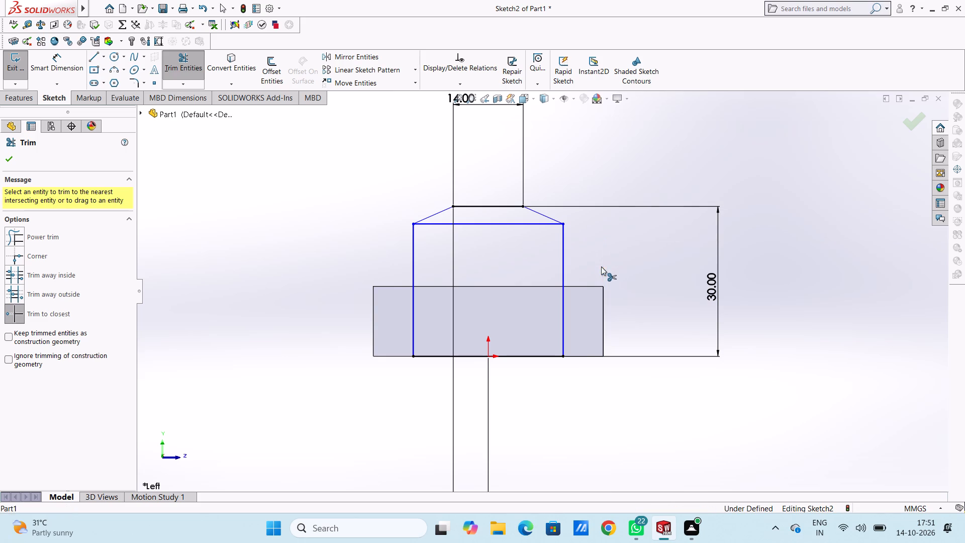
pyautogui.click(539, 224)
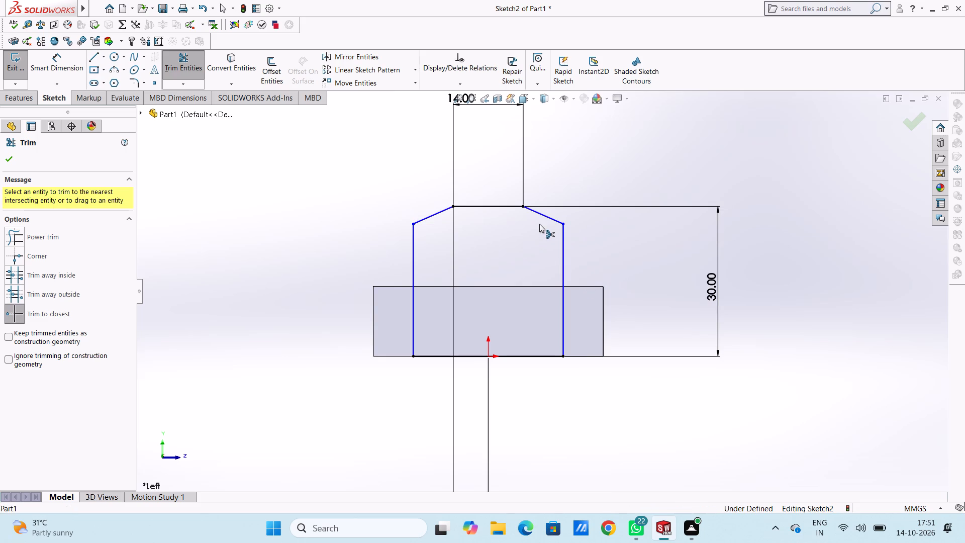
pyautogui.click(9, 155)
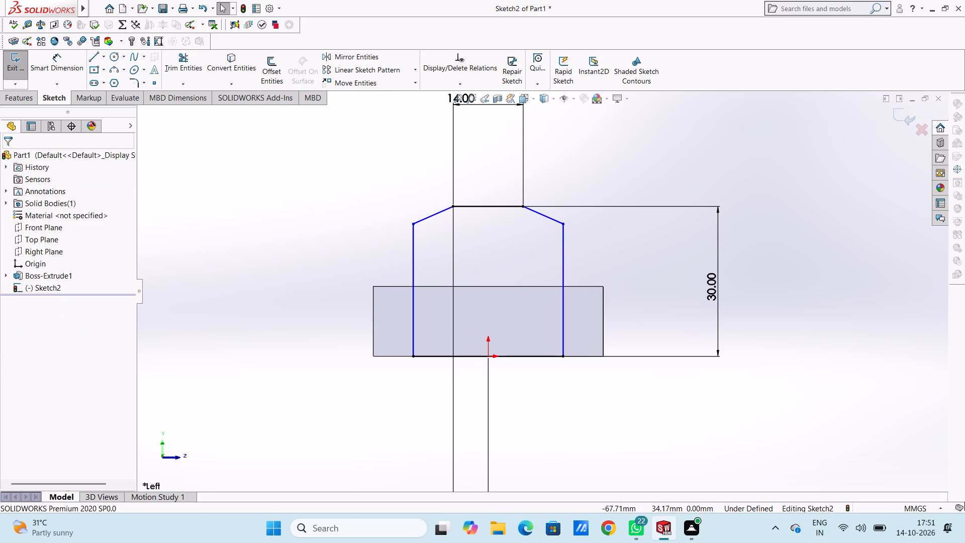
# Dimension the profile's left vertical line at 26.5 mm.
pyautogui.click(59, 65)
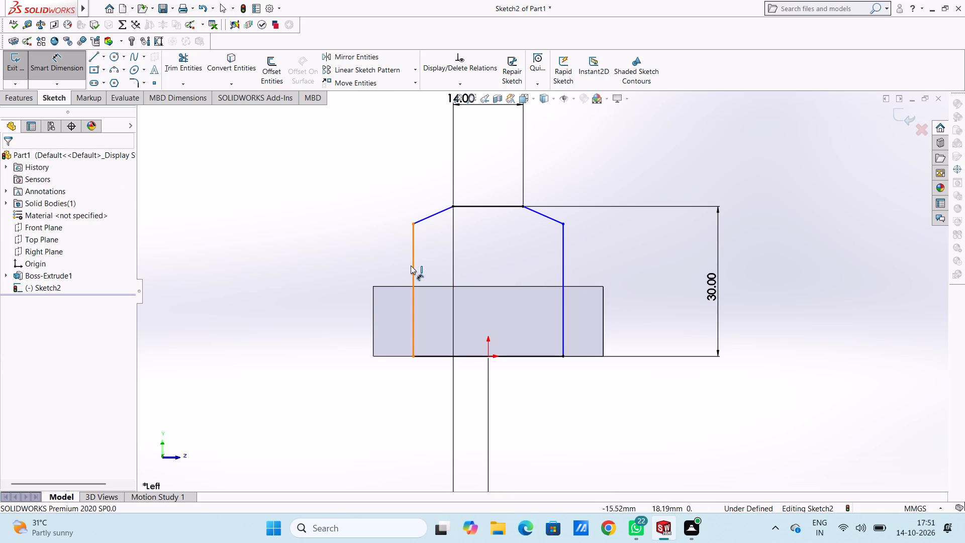
pyautogui.click(413, 266)
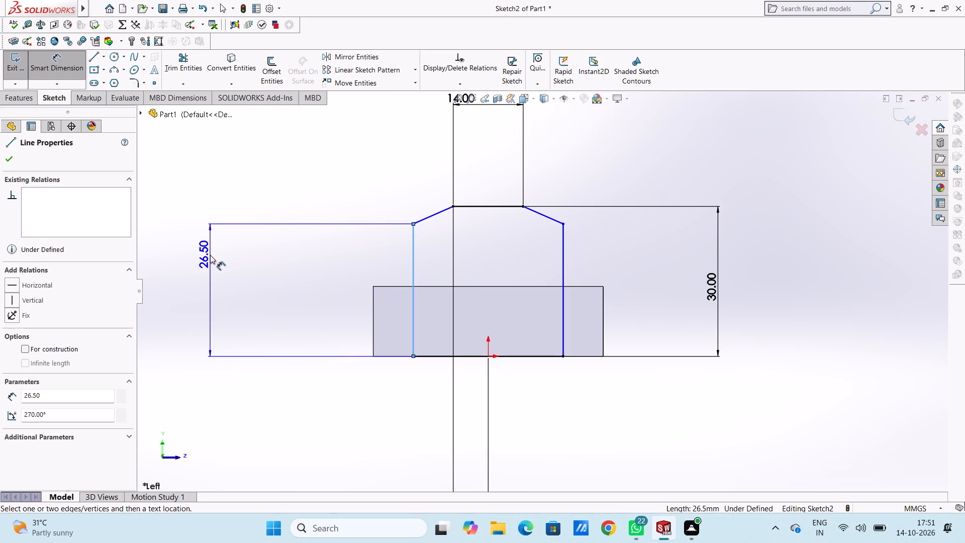
pyautogui.click(210, 255)
pyautogui.click(168, 240)
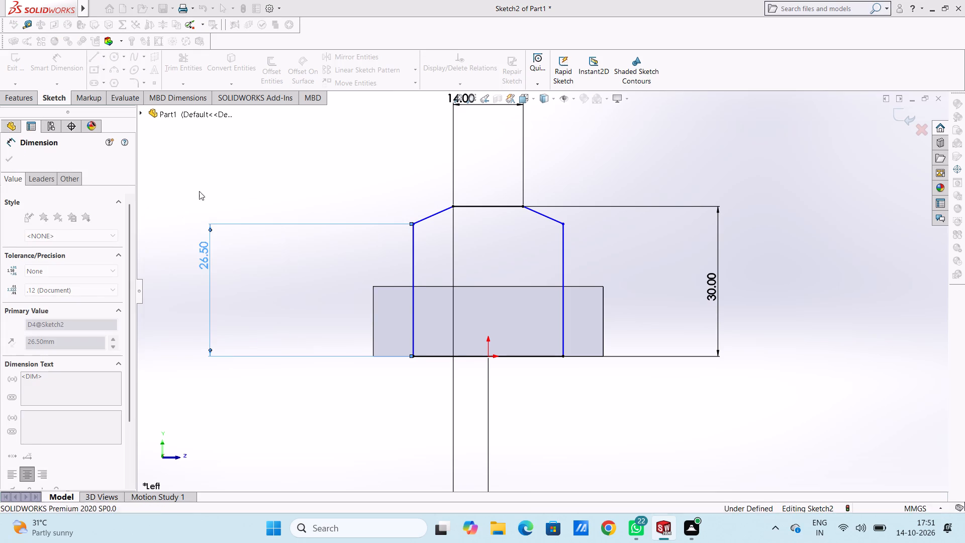
pyautogui.click(205, 183)
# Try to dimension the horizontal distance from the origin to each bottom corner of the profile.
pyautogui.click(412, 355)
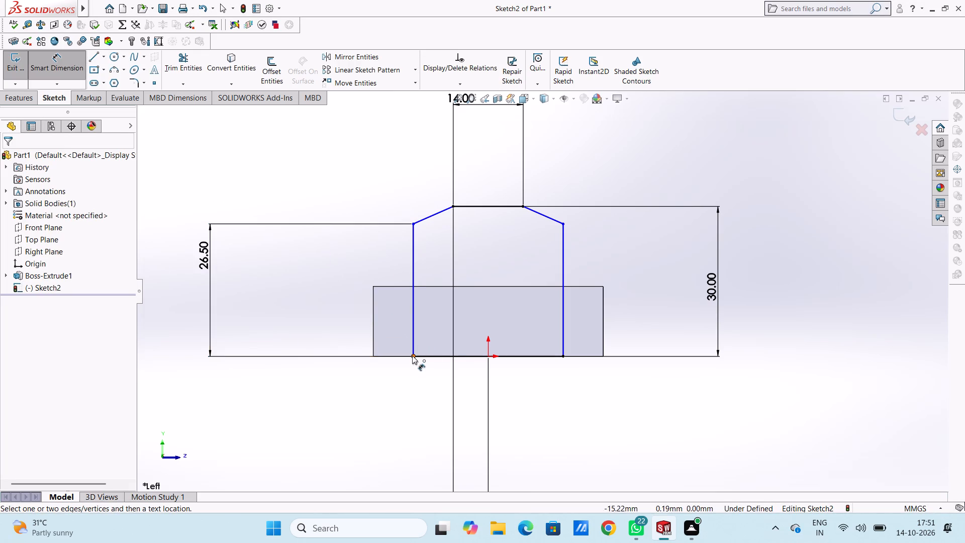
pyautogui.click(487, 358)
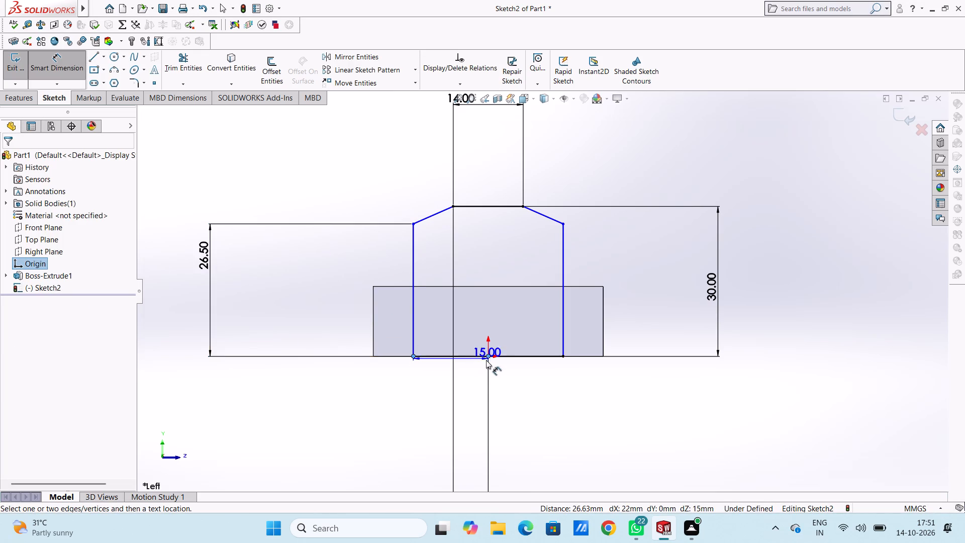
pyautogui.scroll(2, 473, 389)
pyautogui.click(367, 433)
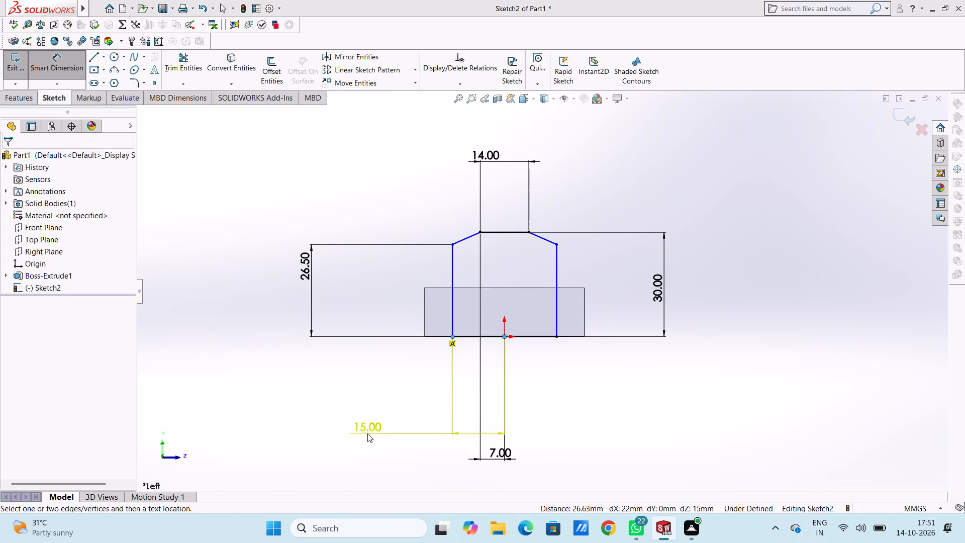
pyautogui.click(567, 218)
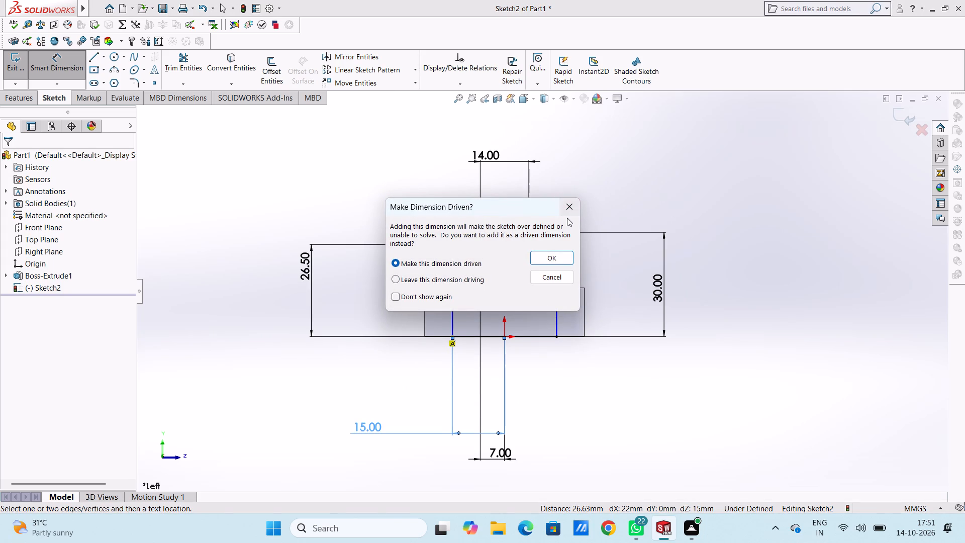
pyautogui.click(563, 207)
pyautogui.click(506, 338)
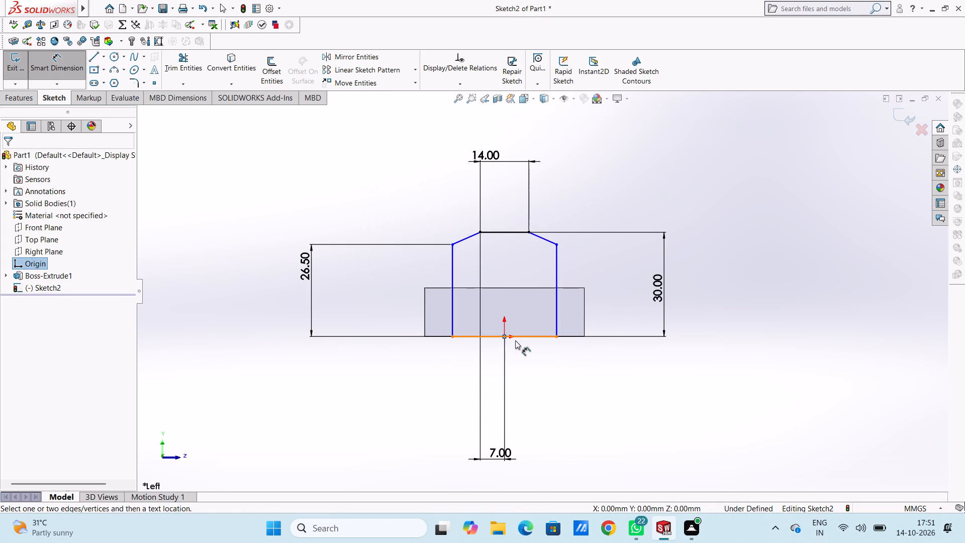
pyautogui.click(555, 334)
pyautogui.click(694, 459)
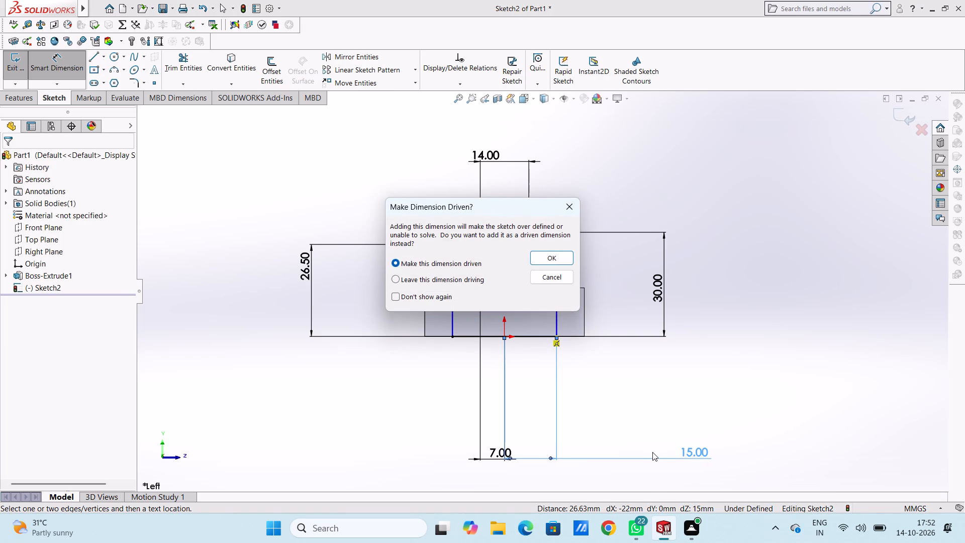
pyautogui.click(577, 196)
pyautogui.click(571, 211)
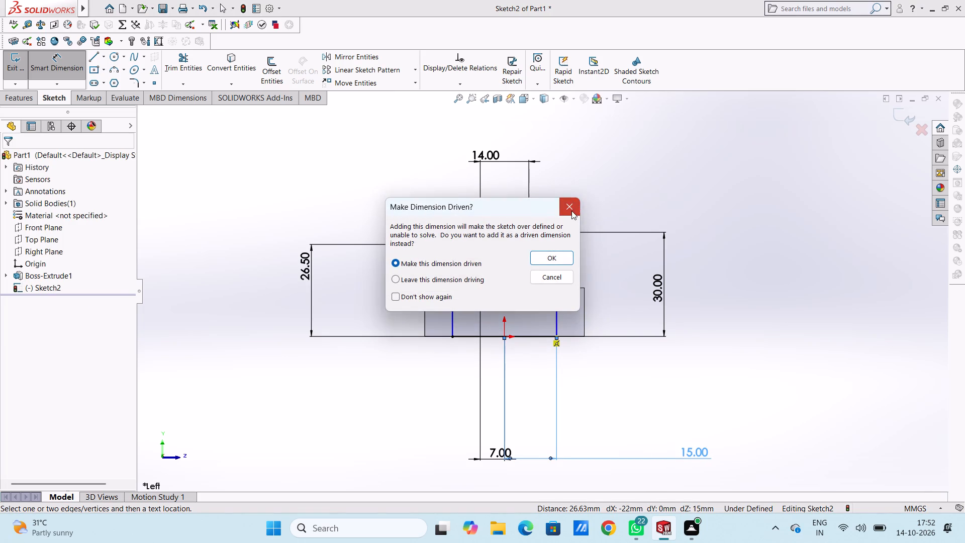
# Dimension the profile's right vertical line at 26.5 mm.
pyautogui.click(559, 258)
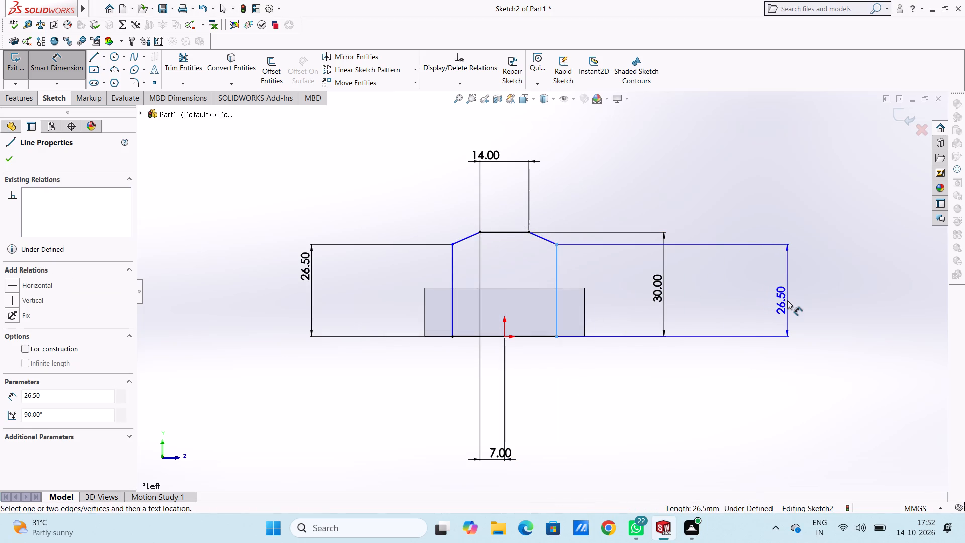
pyautogui.click(787, 300)
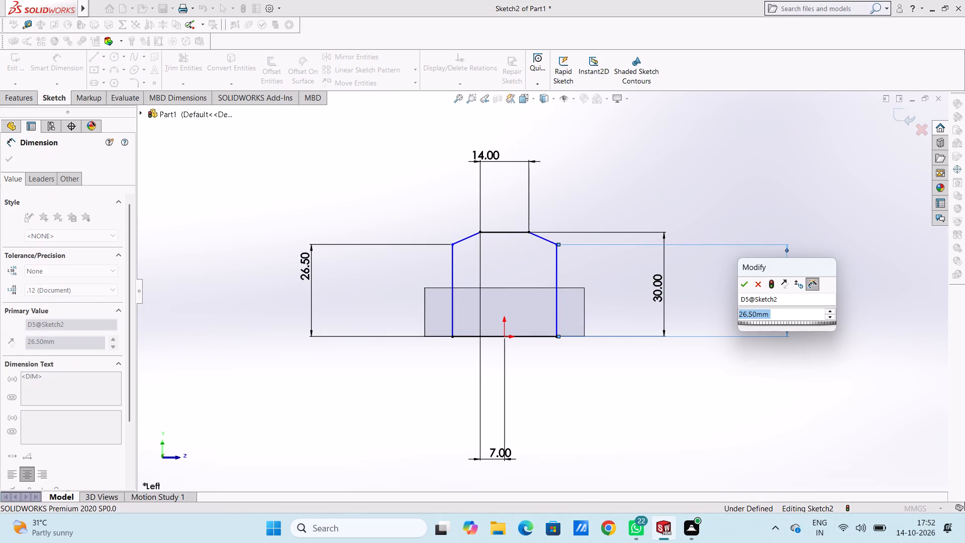
pyautogui.click(743, 282)
pyautogui.click(621, 280)
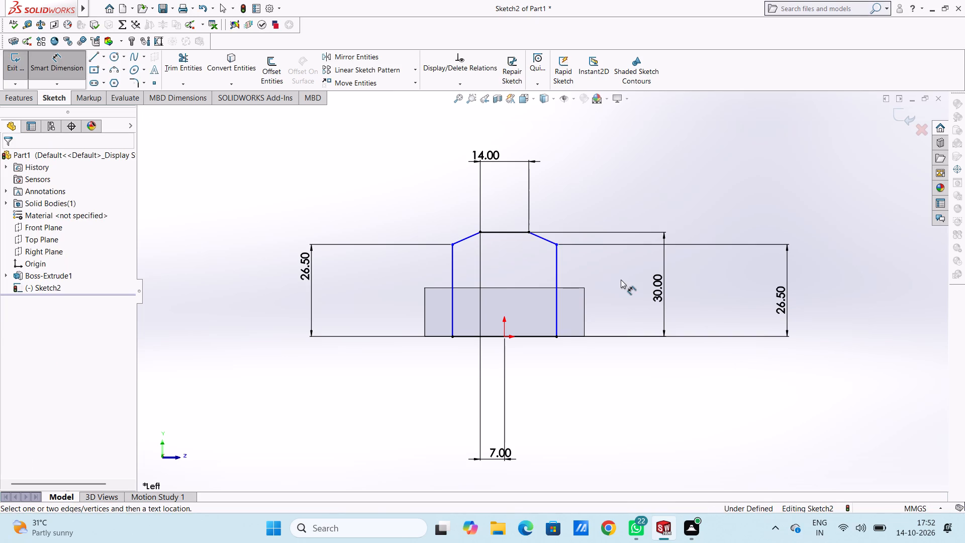
# Dimension the horizontal span of the left and right sloped lines at 8 mm each.
pyautogui.click(464, 241)
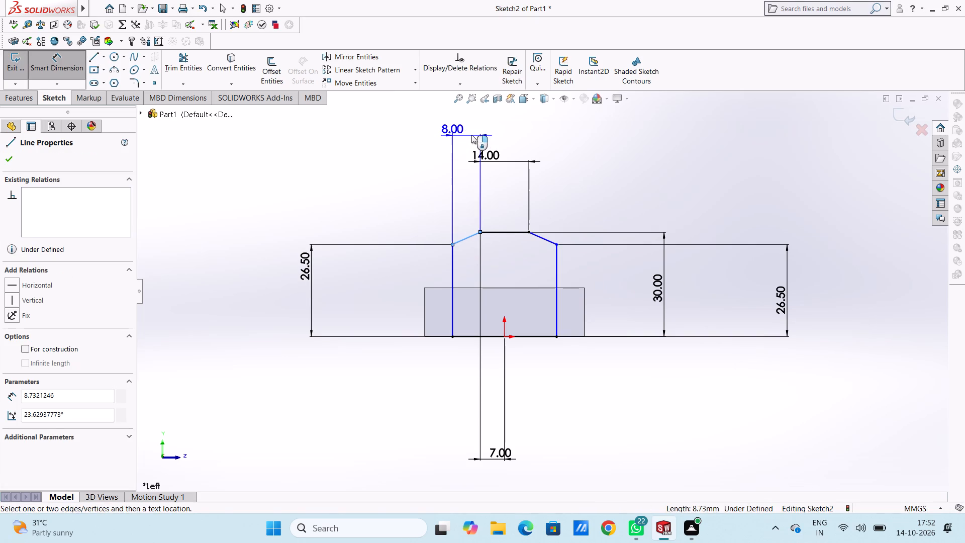
pyautogui.click(471, 135)
pyautogui.click(433, 122)
pyautogui.click(424, 128)
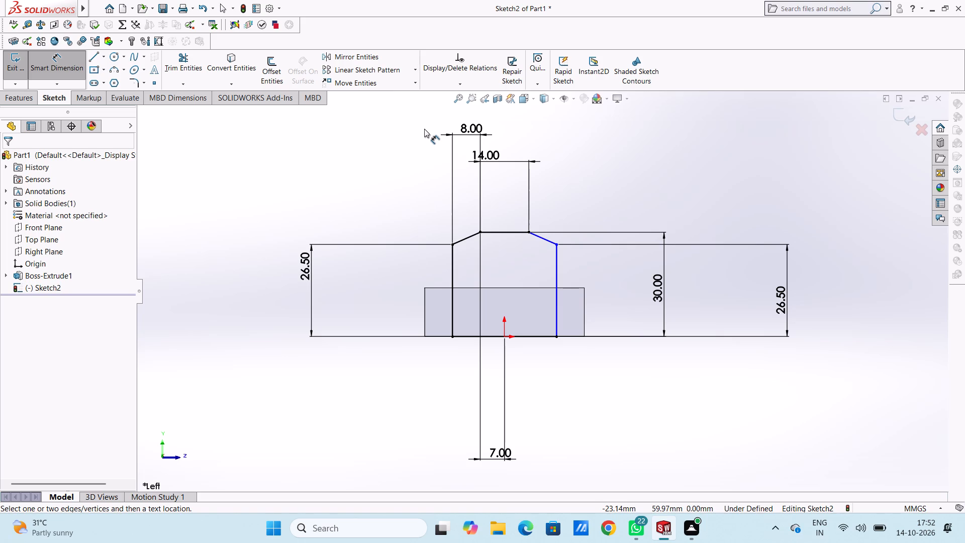
pyautogui.click(542, 240)
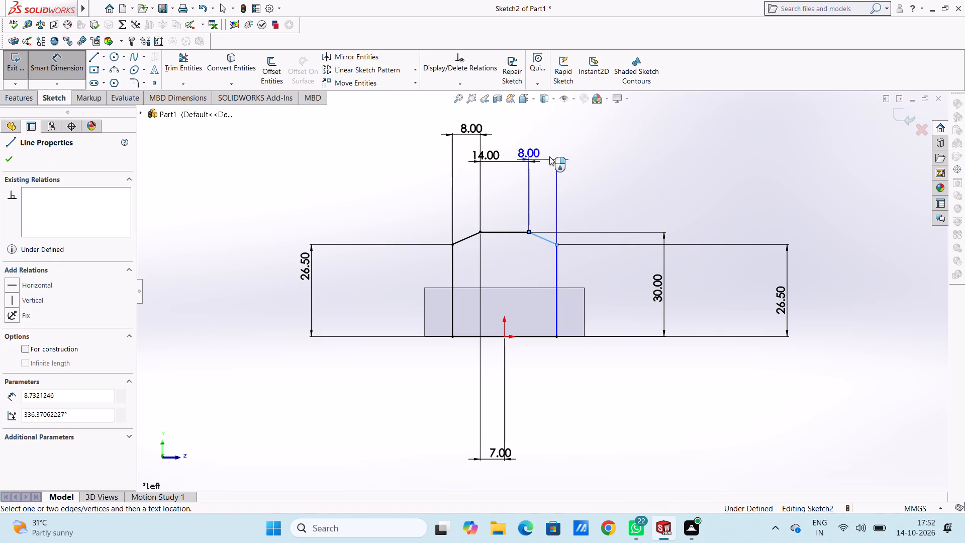
pyautogui.click(547, 133)
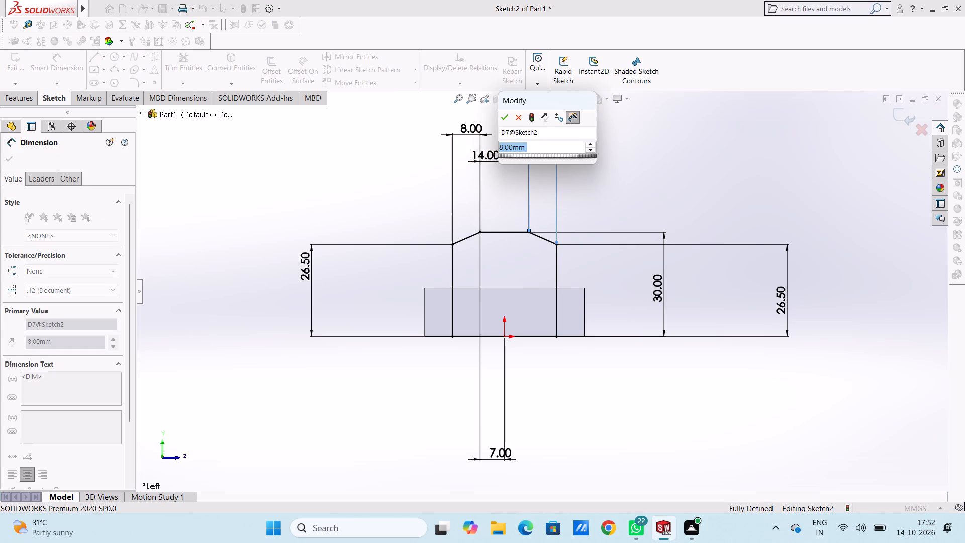
pyautogui.click(506, 121)
pyautogui.click(383, 175)
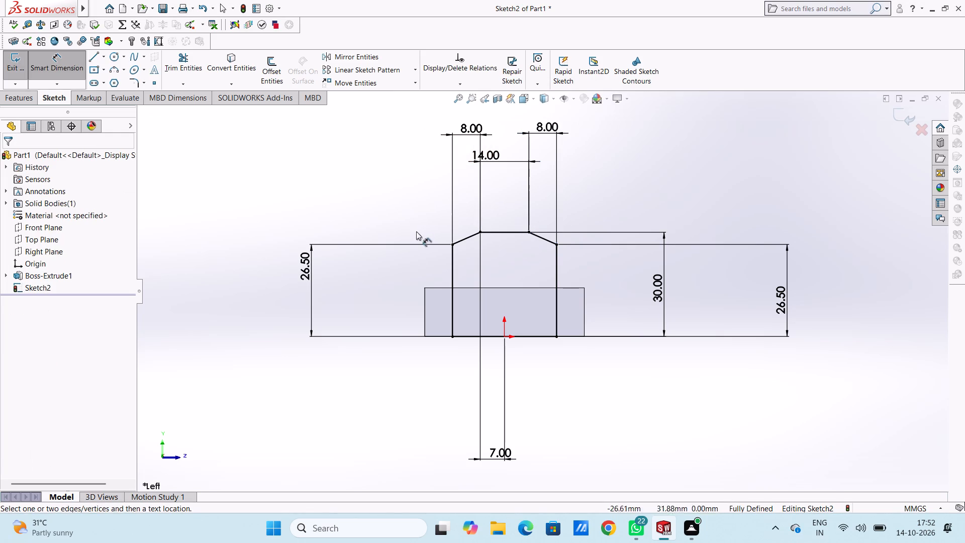
# Extrude the side profile as a blind boss 9 mm deep, with the direction reversed into the base and the result merged.
pyautogui.moveTo(615, 193); pyautogui.dragTo(577, 203, button='middle')
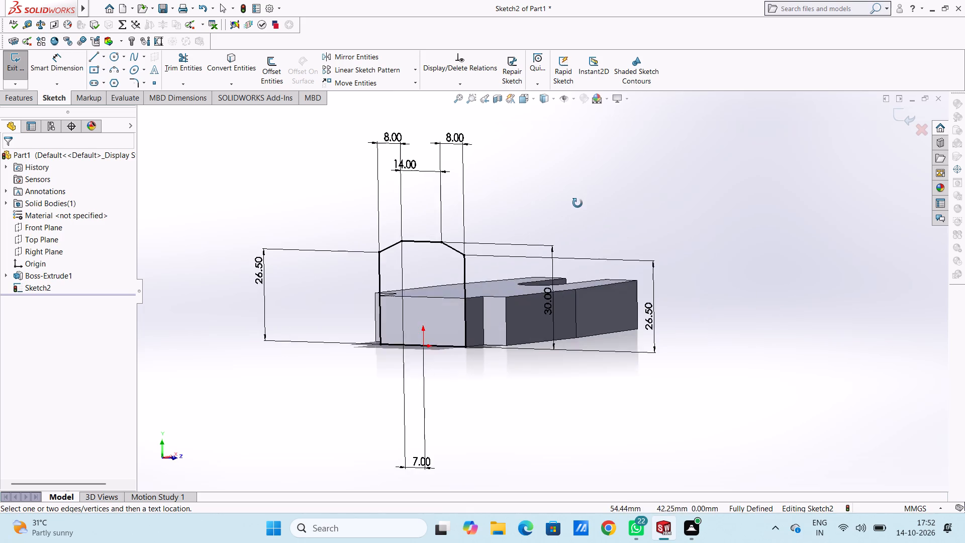
pyautogui.moveTo(577, 203); pyautogui.dragTo(576, 232, button='middle')
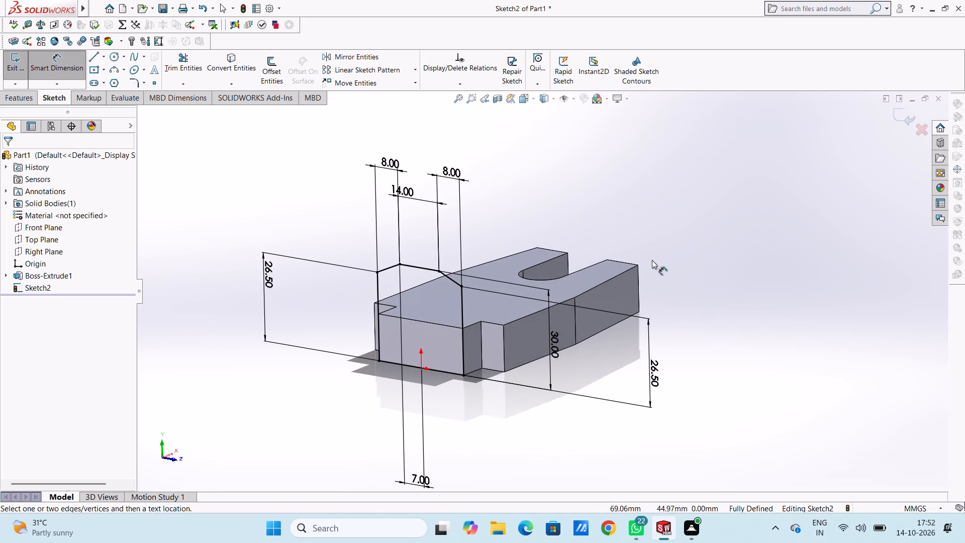
pyautogui.click(57, 72)
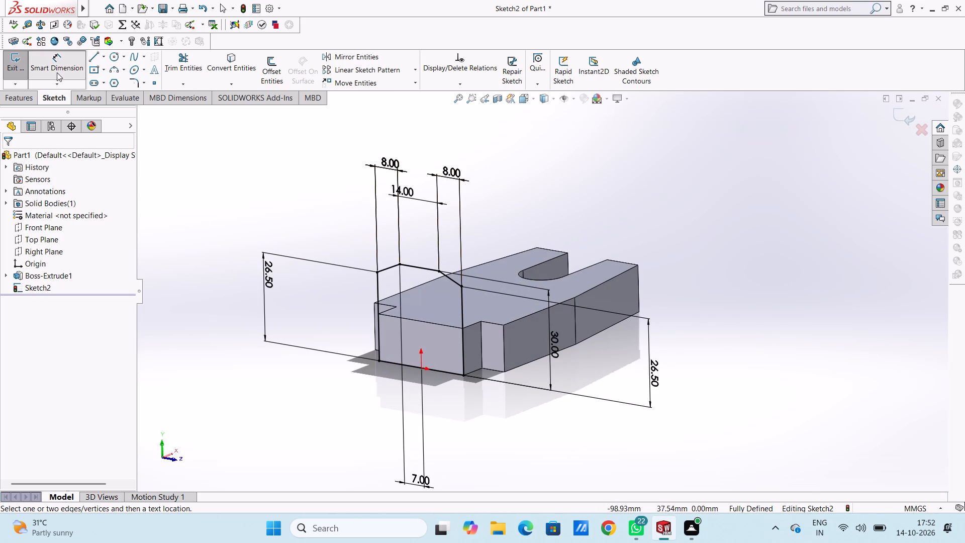
pyautogui.click(27, 95)
pyautogui.click(29, 70)
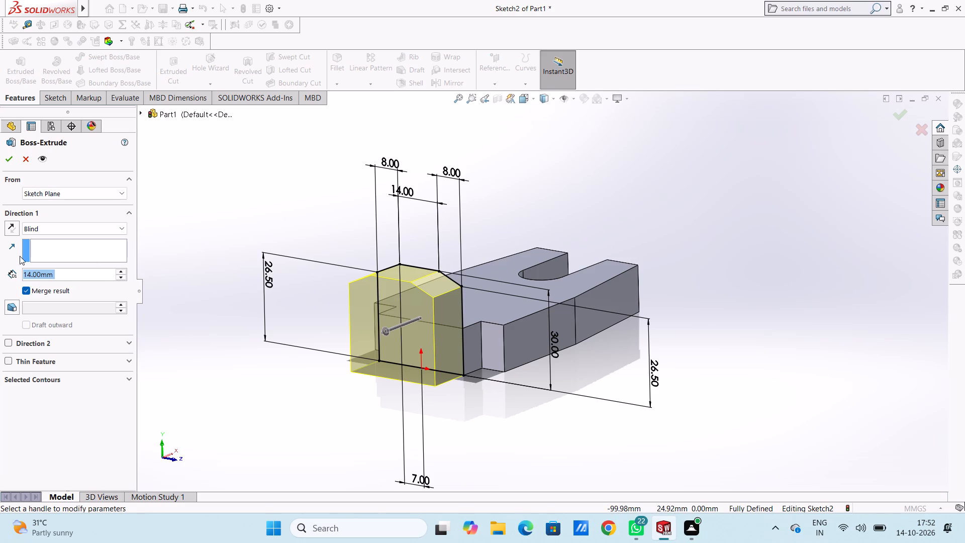
pyautogui.click(7, 224)
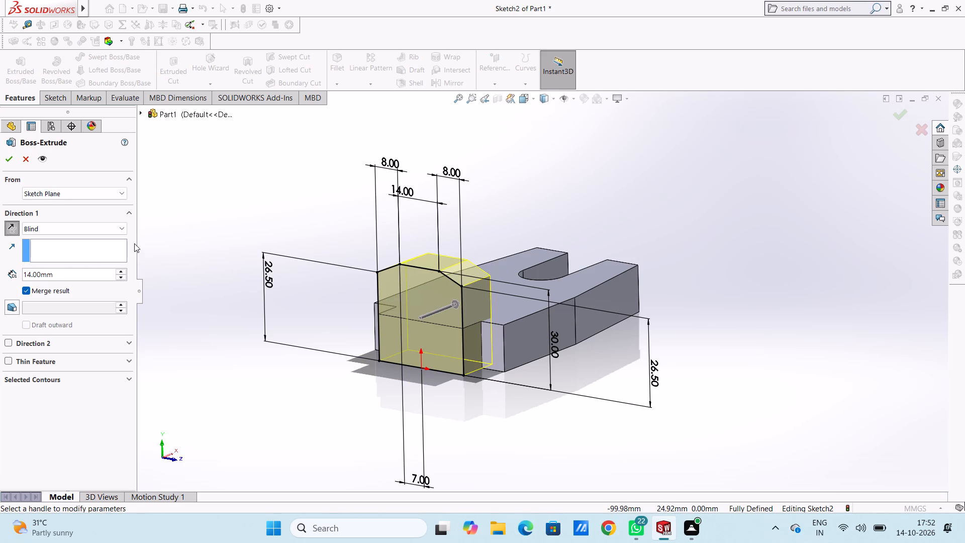
pyautogui.press('9')
pyautogui.doubleClick(109, 275)
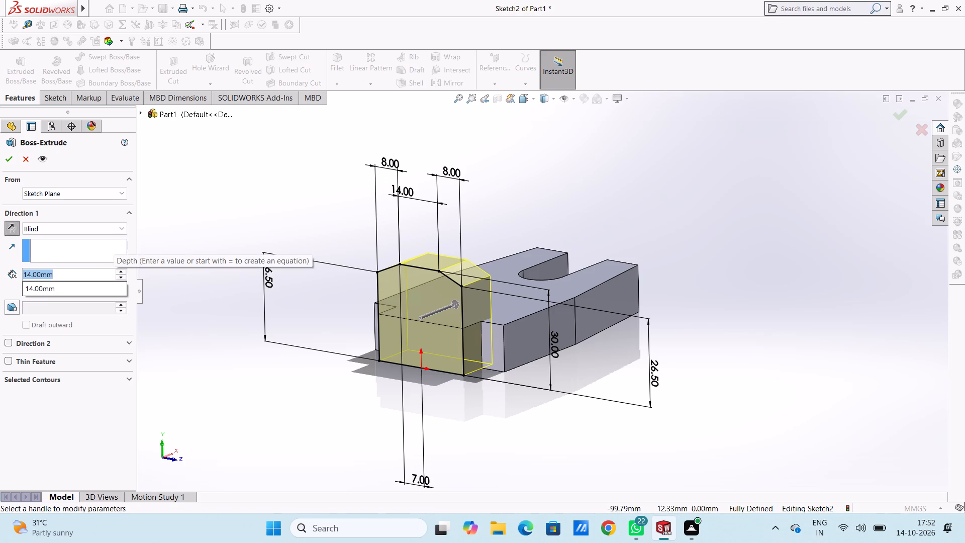
pyautogui.press('9')
pyautogui.press('Return')
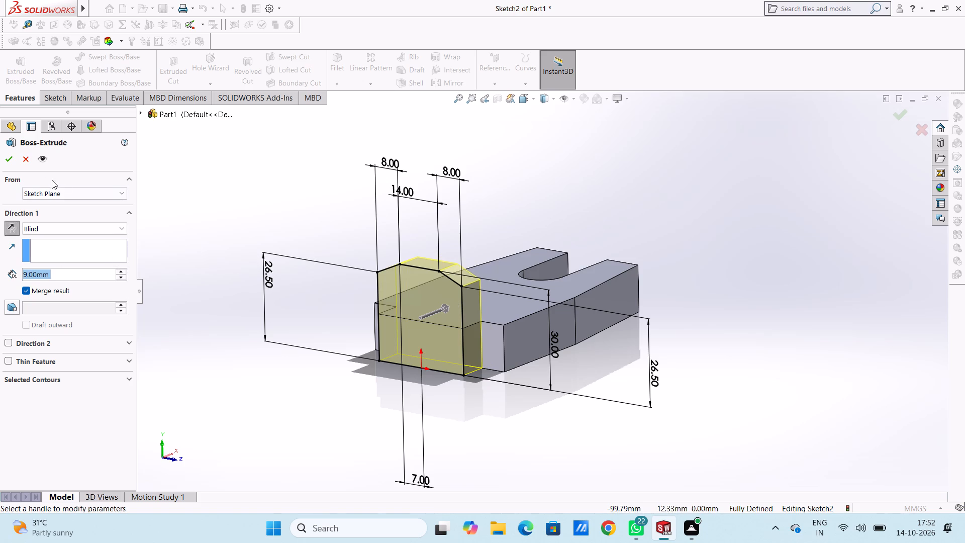
pyautogui.click(12, 163)
pyautogui.click(232, 218)
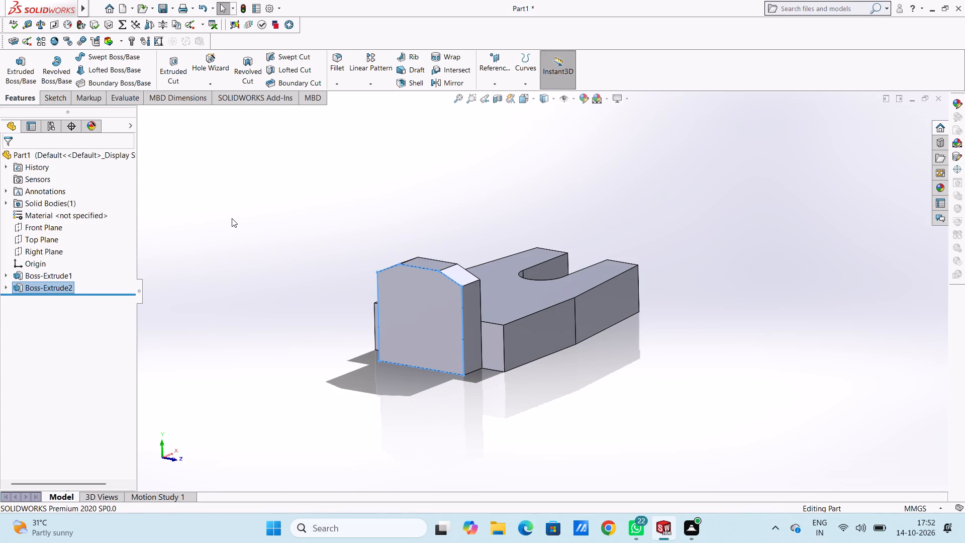
pyautogui.moveTo(280, 227); pyautogui.dragTo(328, 247, button='middle')
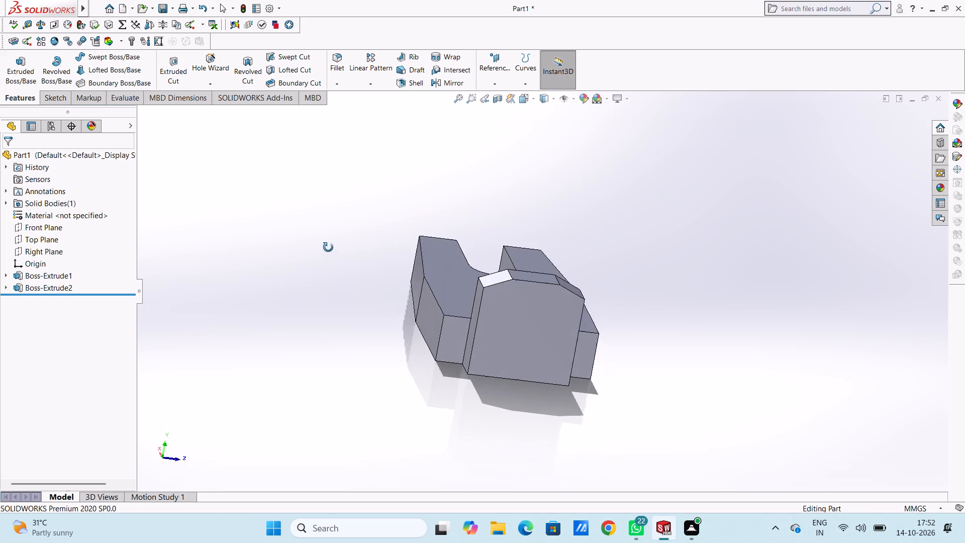
# Start a sketch on the base's end face beside the block and draw a line along the block's flat top edge.
pyautogui.moveTo(328, 247); pyautogui.dragTo(348, 252, button='middle')
pyautogui.scroll(1, 348, 253)
pyautogui.hotkey('ctrl', '3')
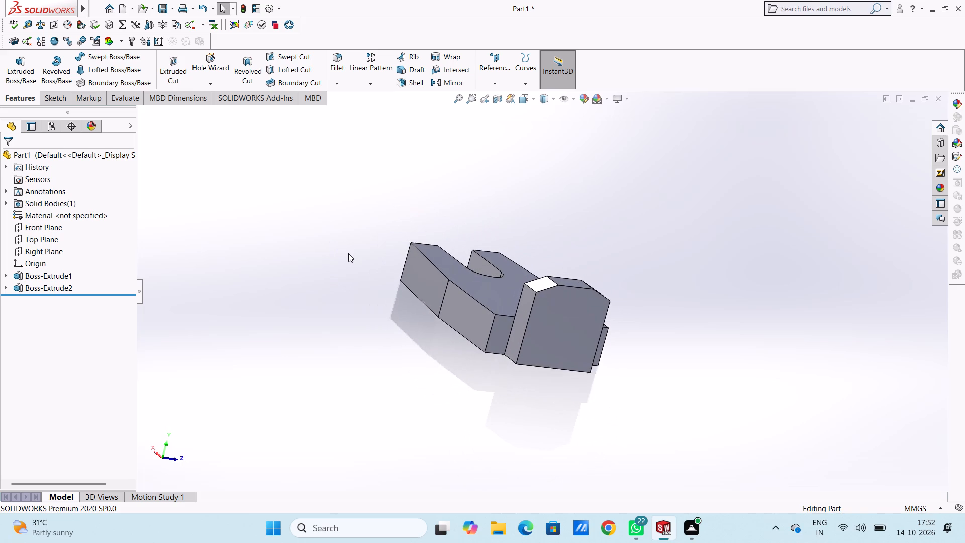
pyautogui.scroll(3, 348, 253)
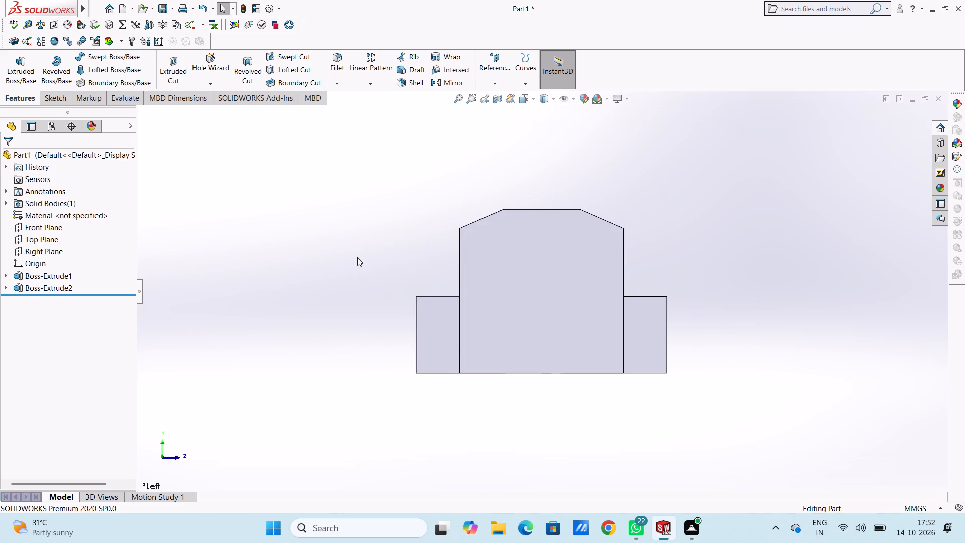
pyautogui.click(428, 312)
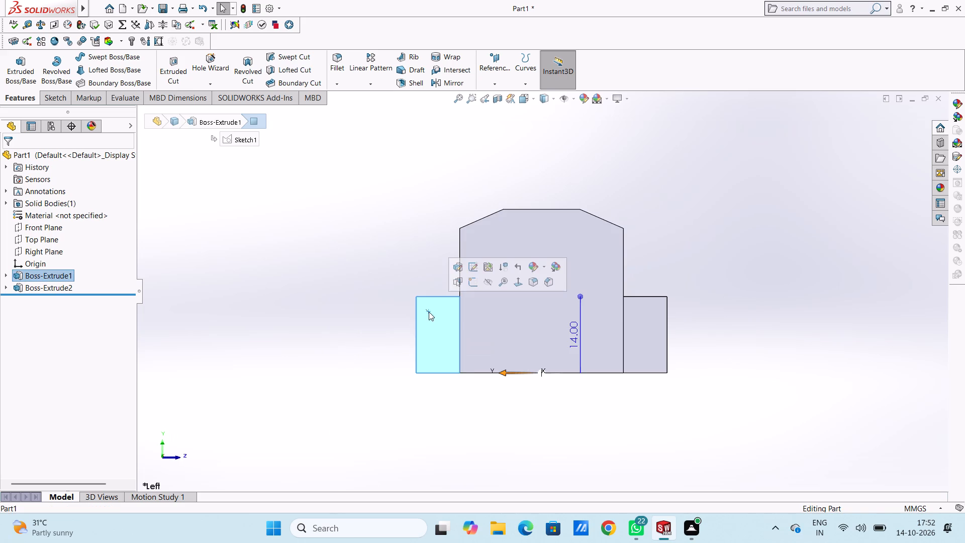
pyautogui.click(474, 283)
pyautogui.click(326, 278)
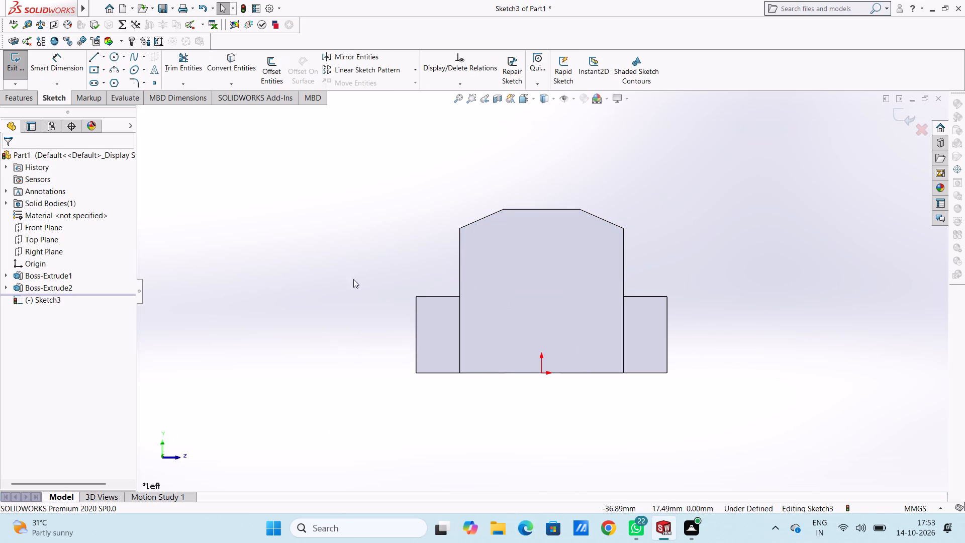
pyautogui.click(91, 57)
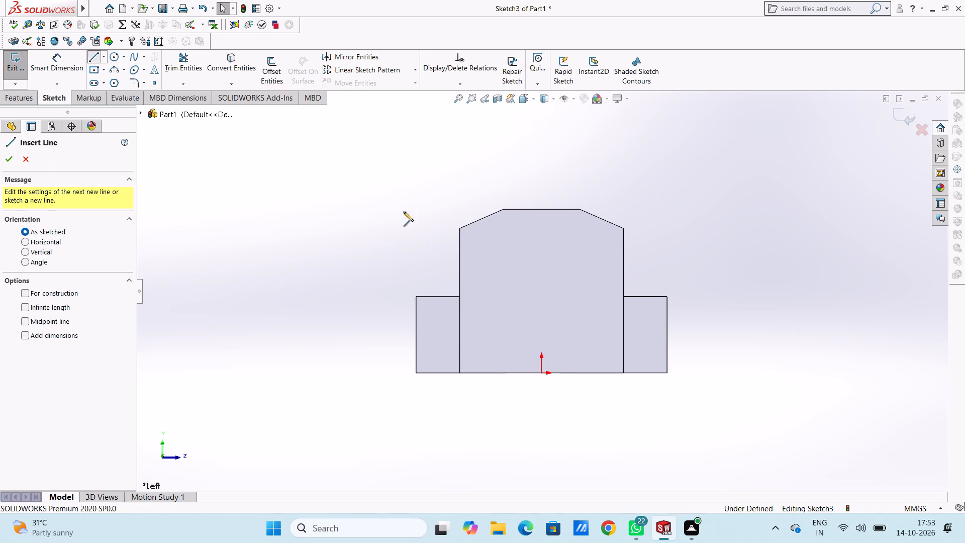
pyautogui.click(505, 210)
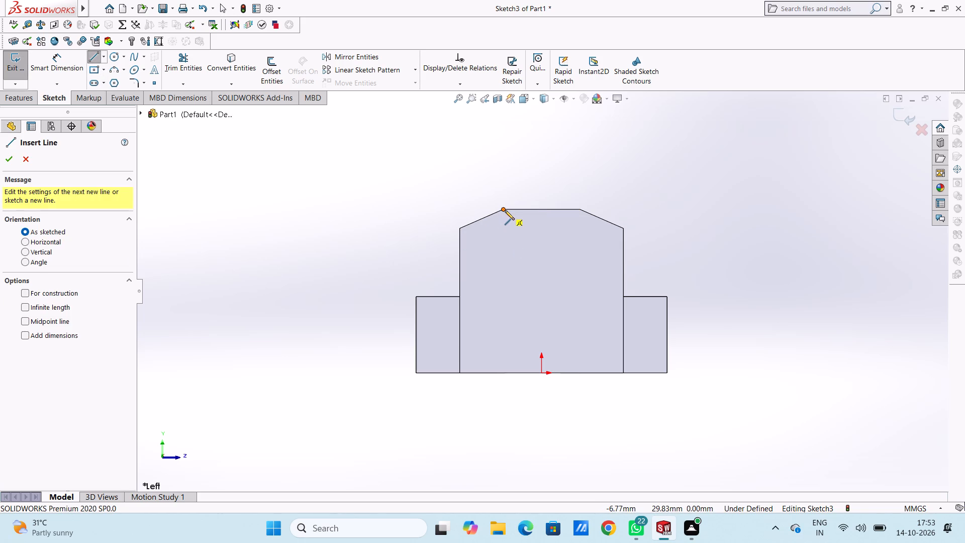
pyautogui.click(581, 210)
pyautogui.rightClick(642, 156)
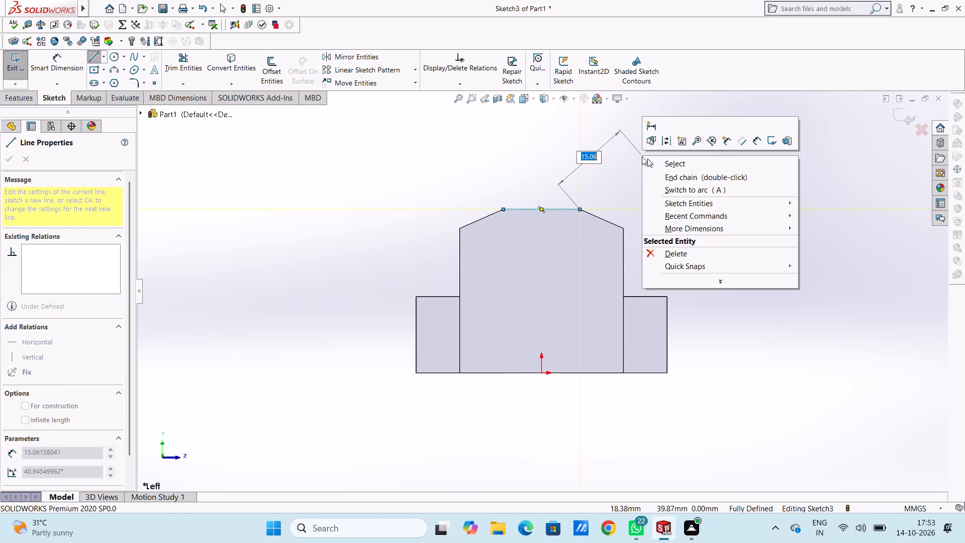
pyautogui.click(659, 169)
pyautogui.click(540, 166)
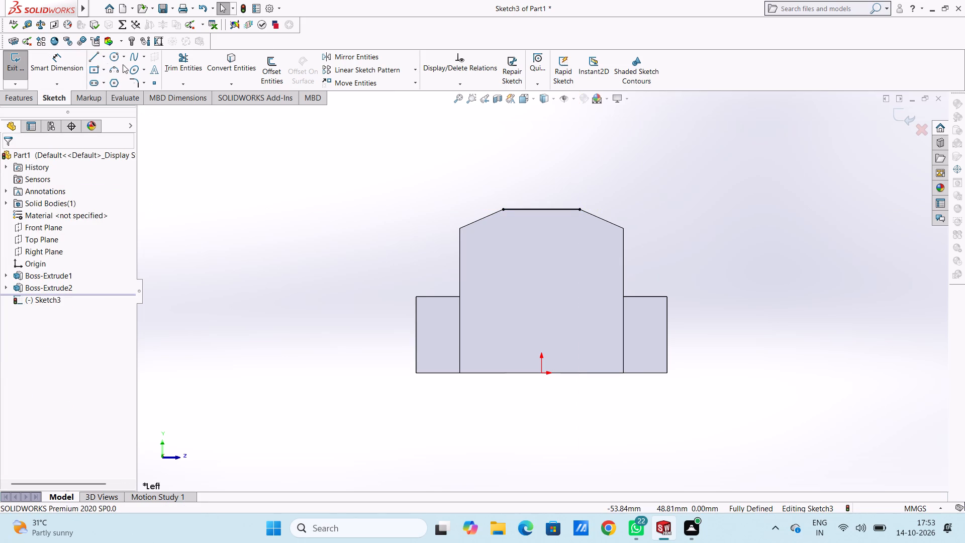
# Sketch an open U along the base's bottom edge with two vertical side lines about 20 mm high at the base's outer edges.
pyautogui.click(91, 57)
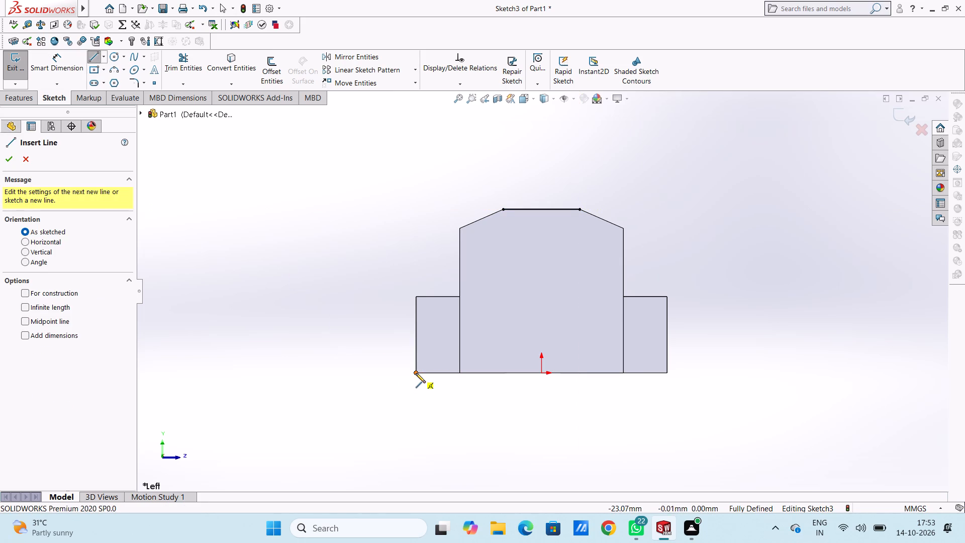
pyautogui.click(416, 265)
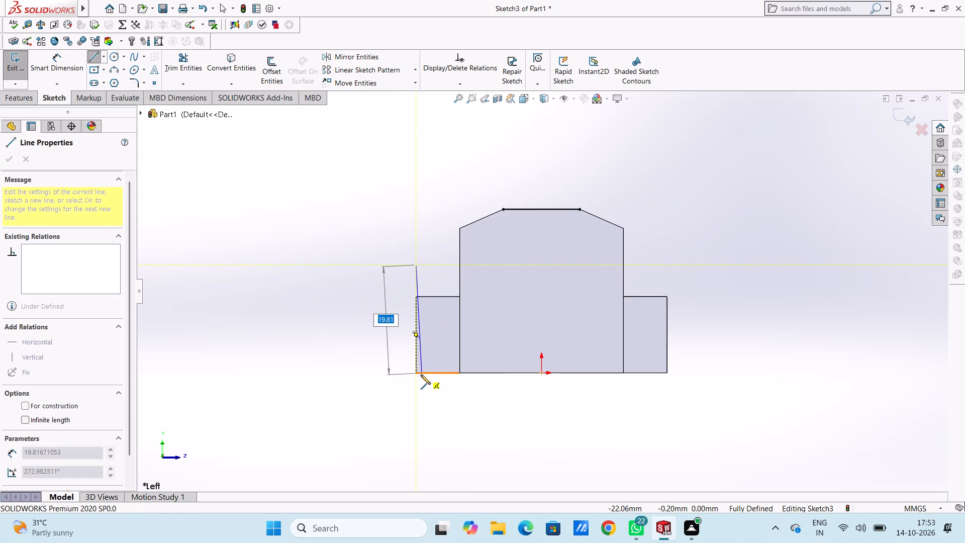
pyautogui.click(415, 372)
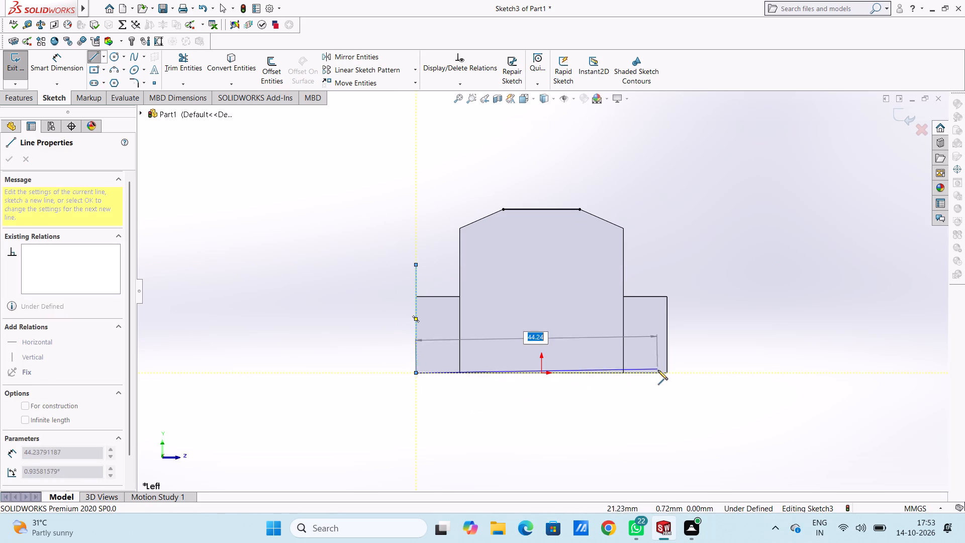
pyautogui.click(667, 372)
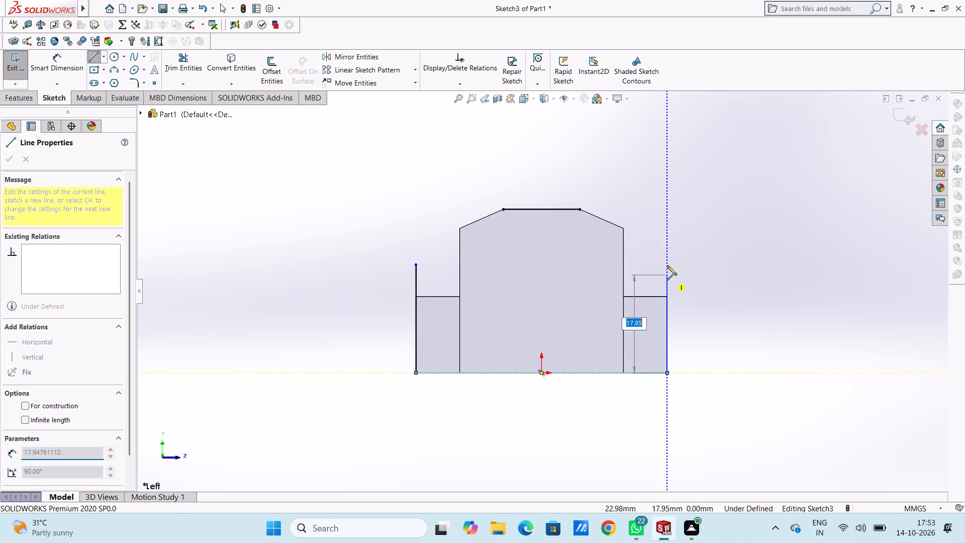
pyautogui.click(666, 266)
pyautogui.rightClick(749, 183)
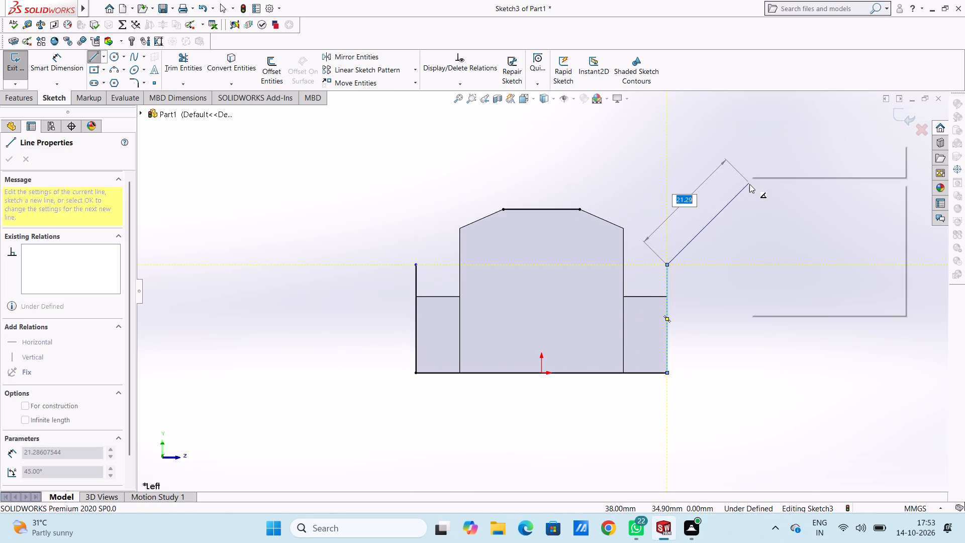
pyautogui.click(763, 192)
pyautogui.click(692, 198)
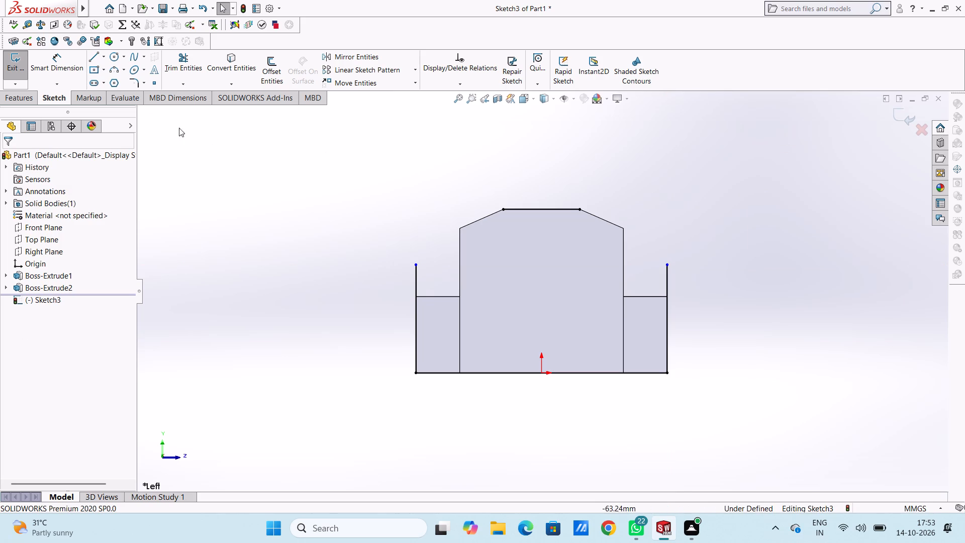
# Dimension the vertical distance from each end of the top line to the adjacent side line's upper endpoint at 7 mm.
pyautogui.click(62, 66)
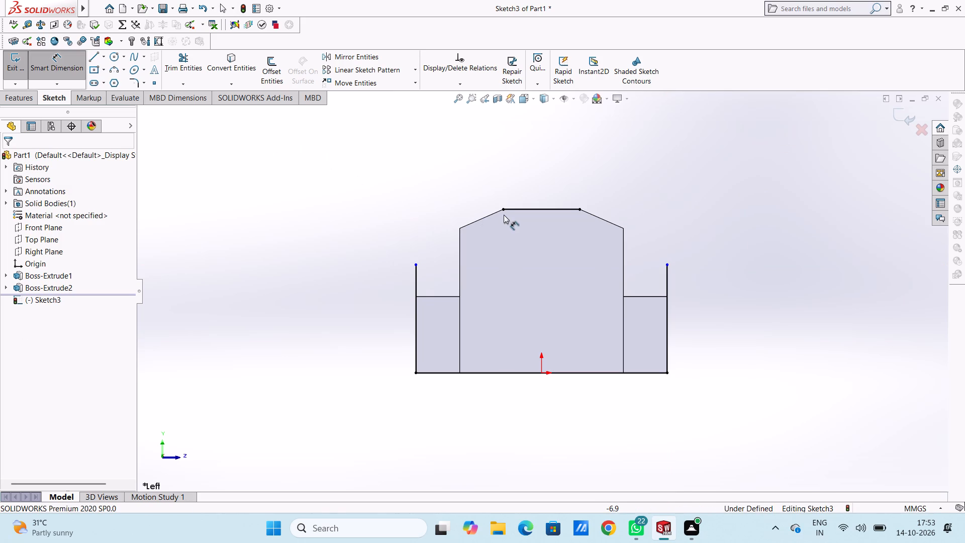
pyautogui.click(505, 207)
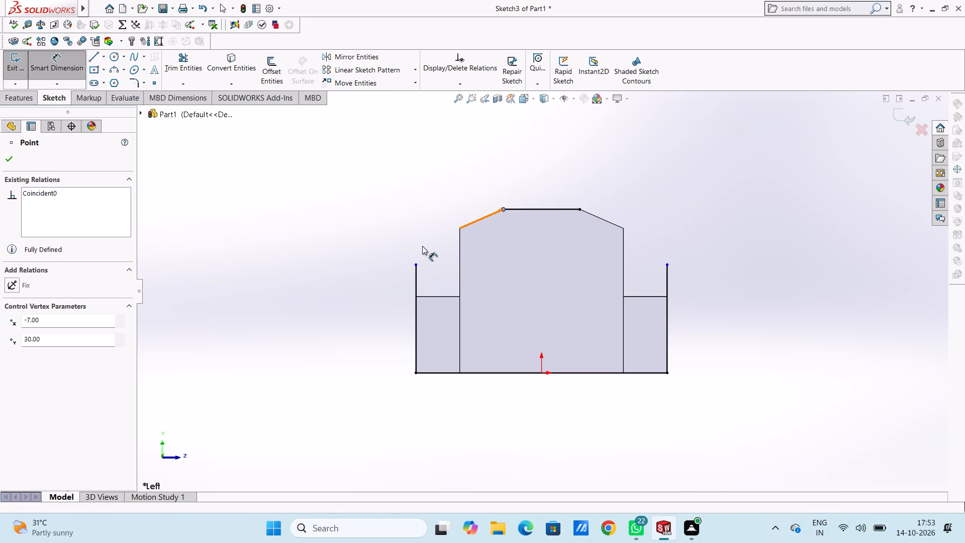
pyautogui.click(419, 263)
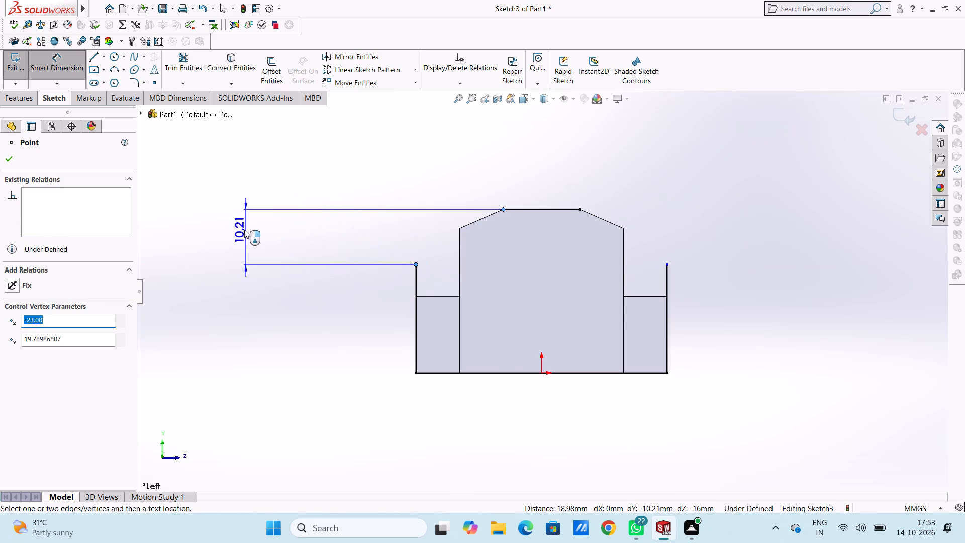
pyautogui.click(238, 230)
pyautogui.press('7')
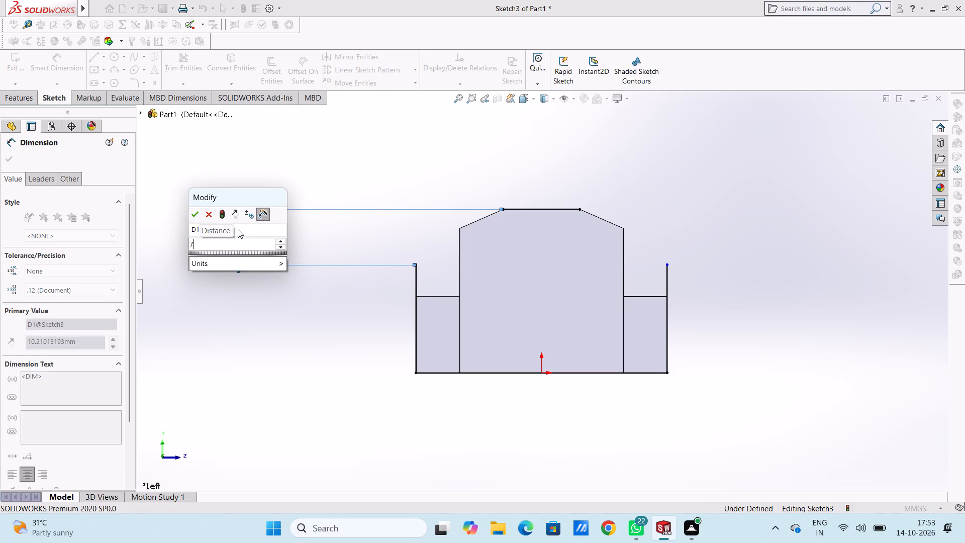
pyautogui.press('Return')
pyautogui.click(256, 269)
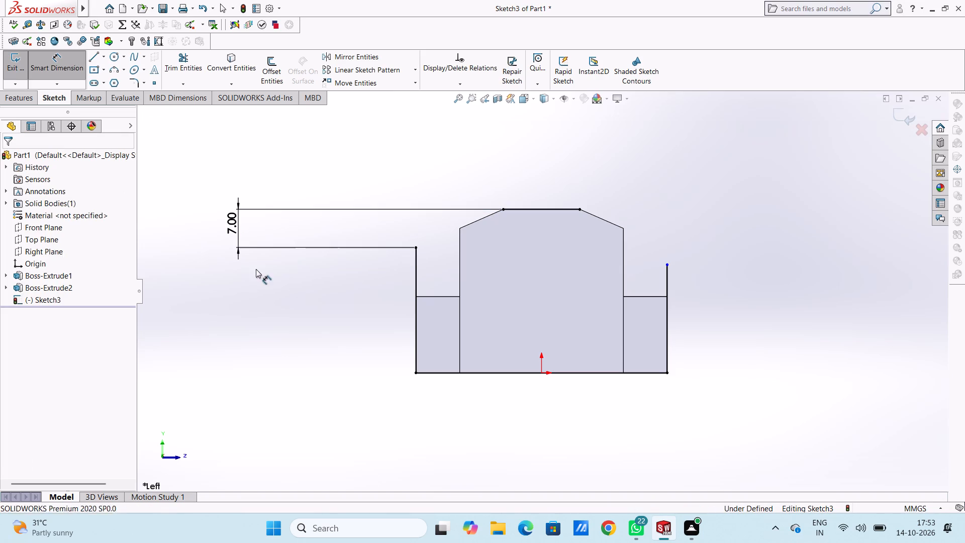
pyautogui.click(579, 209)
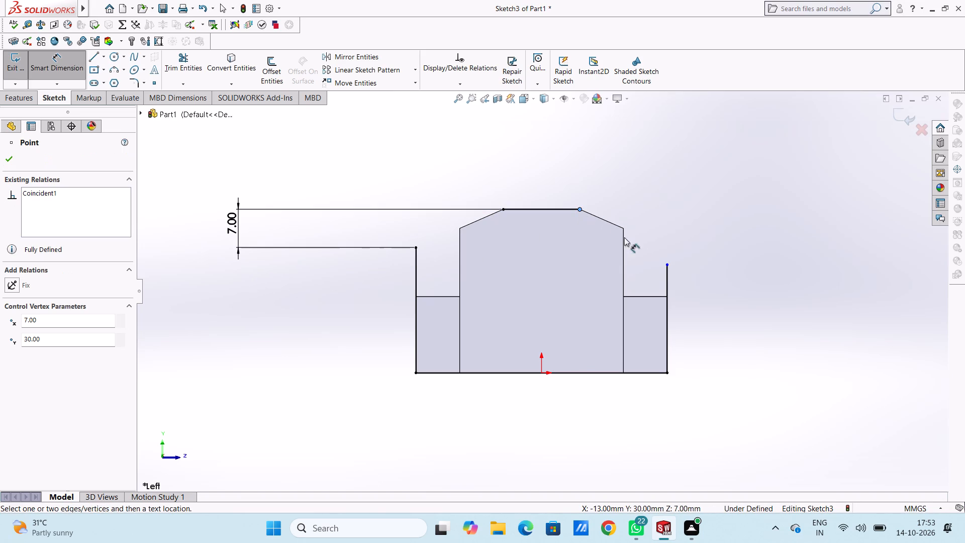
pyautogui.click(667, 263)
pyautogui.click(852, 243)
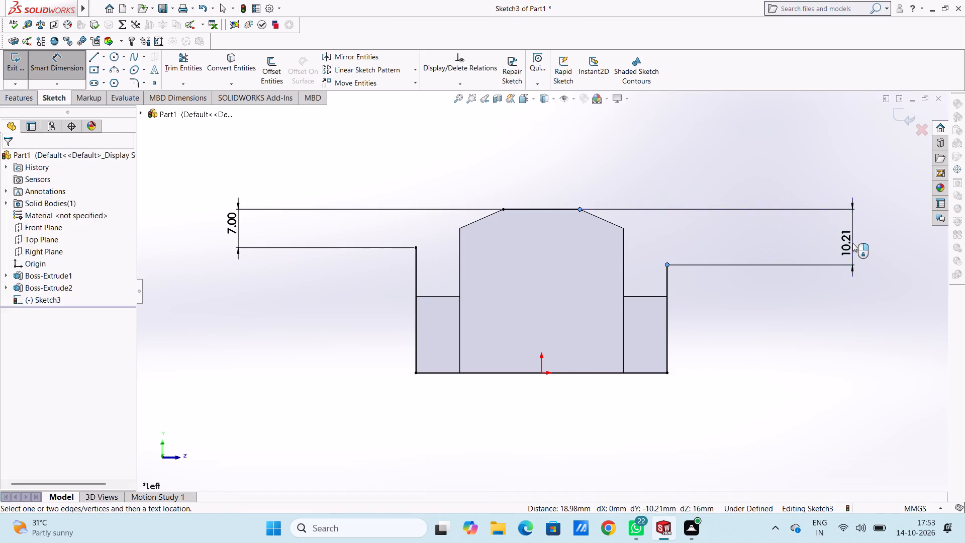
pyautogui.press('7')
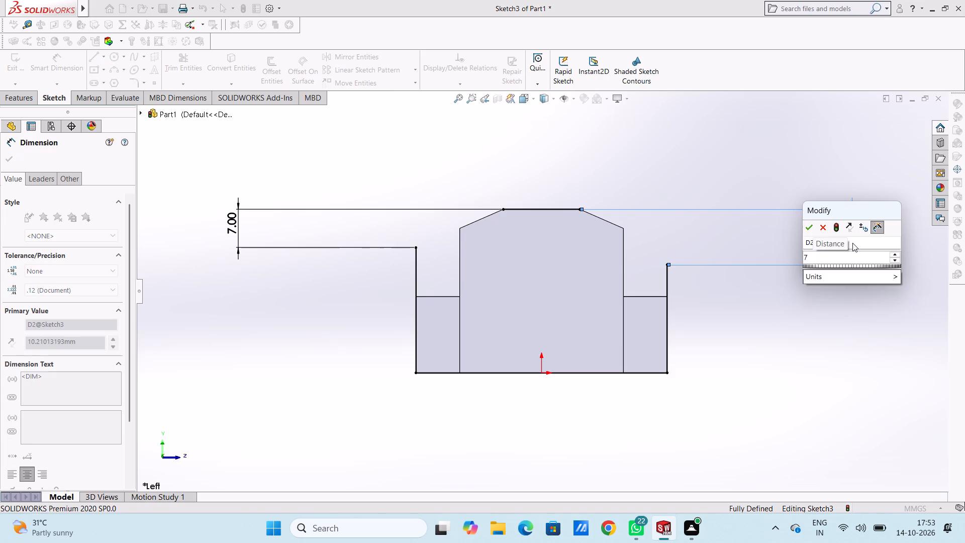
pyautogui.press('Return')
pyautogui.click(613, 158)
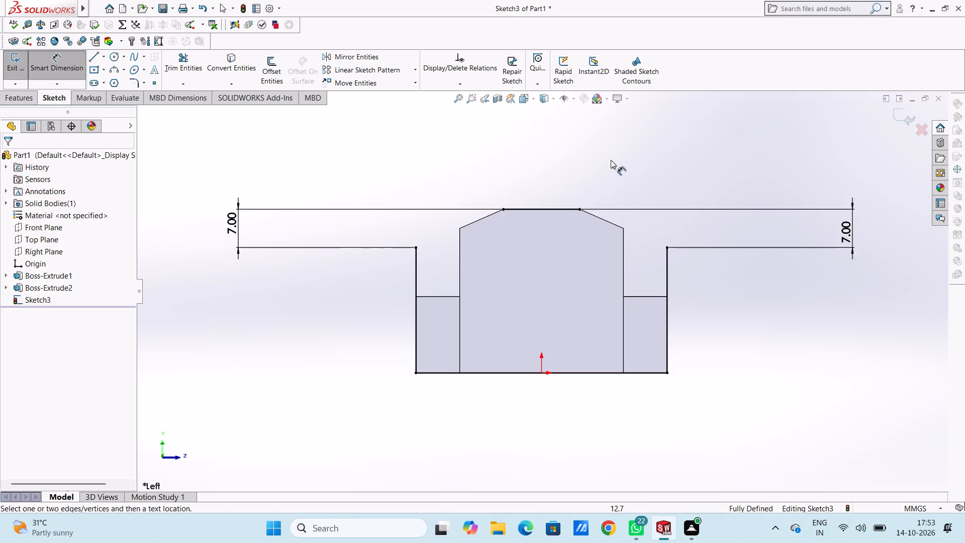
# Close the profile with two sloped lines joining the side lines' upper endpoints to the ends of the top line.
pyautogui.click(79, 54)
pyautogui.click(96, 59)
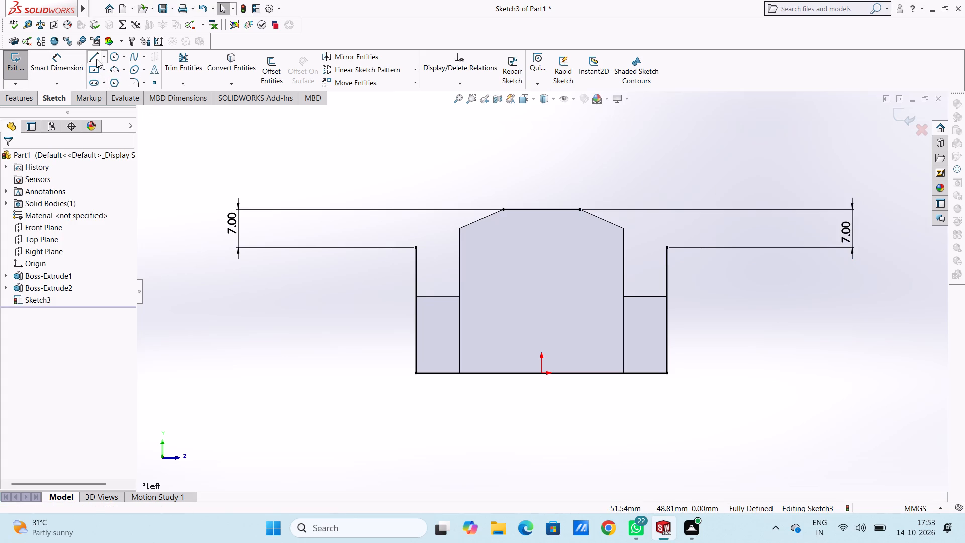
pyautogui.click(416, 246)
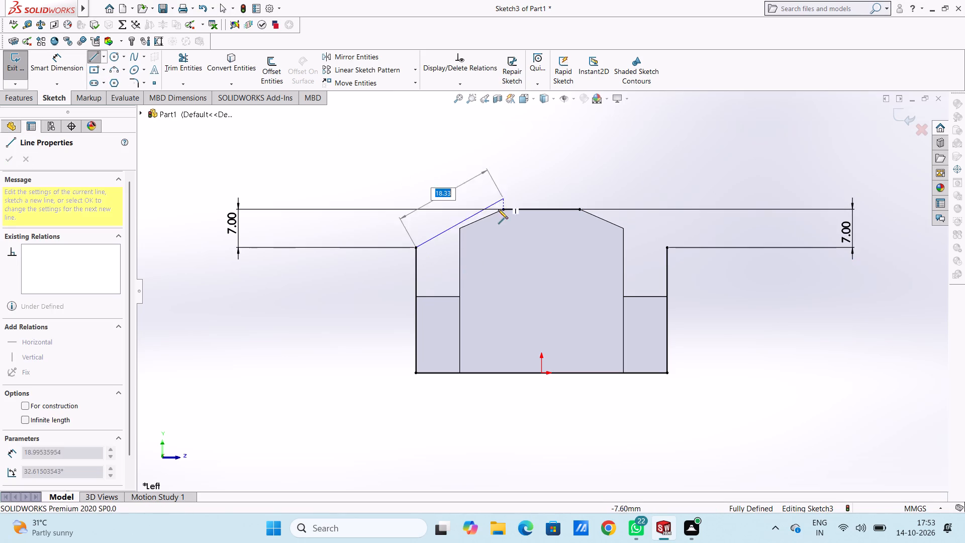
pyautogui.click(502, 210)
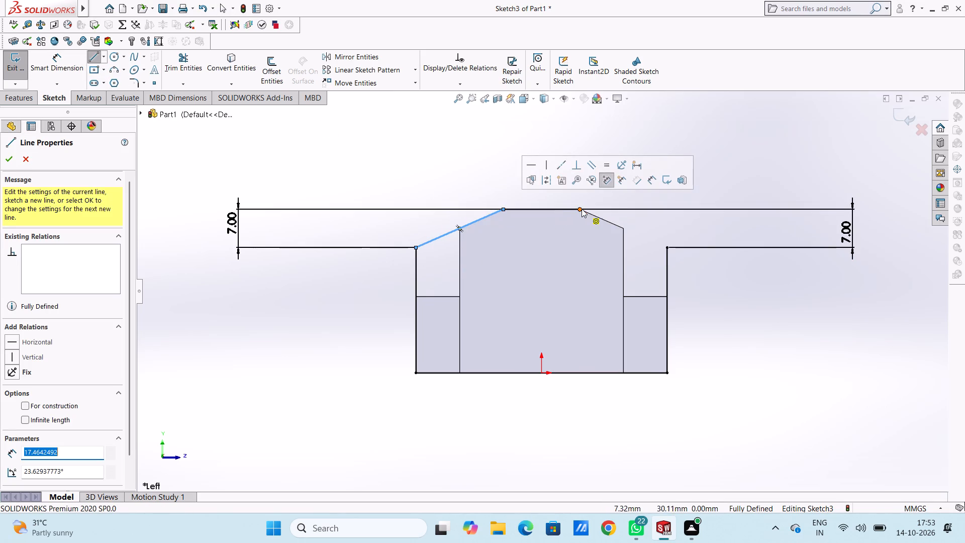
pyautogui.click(582, 209)
pyautogui.click(666, 248)
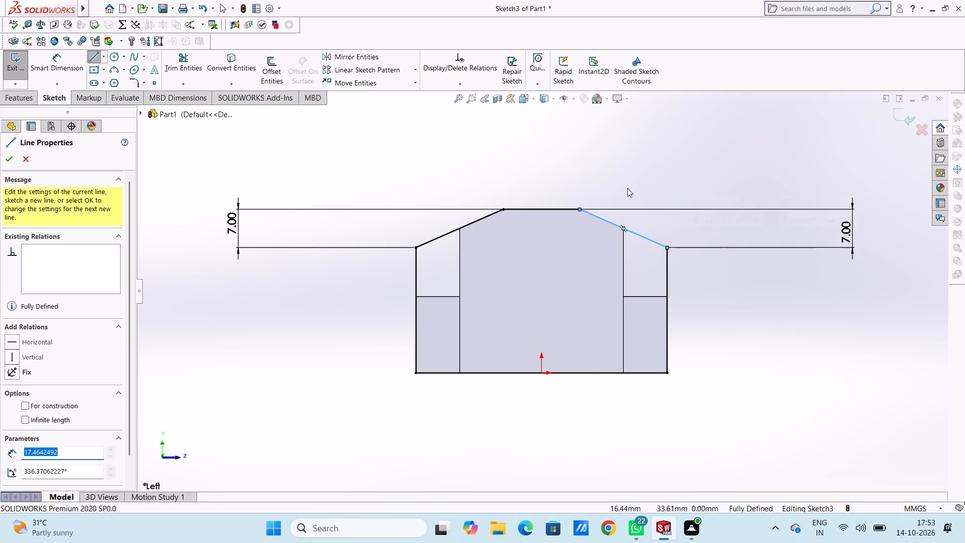
pyautogui.rightClick(578, 153)
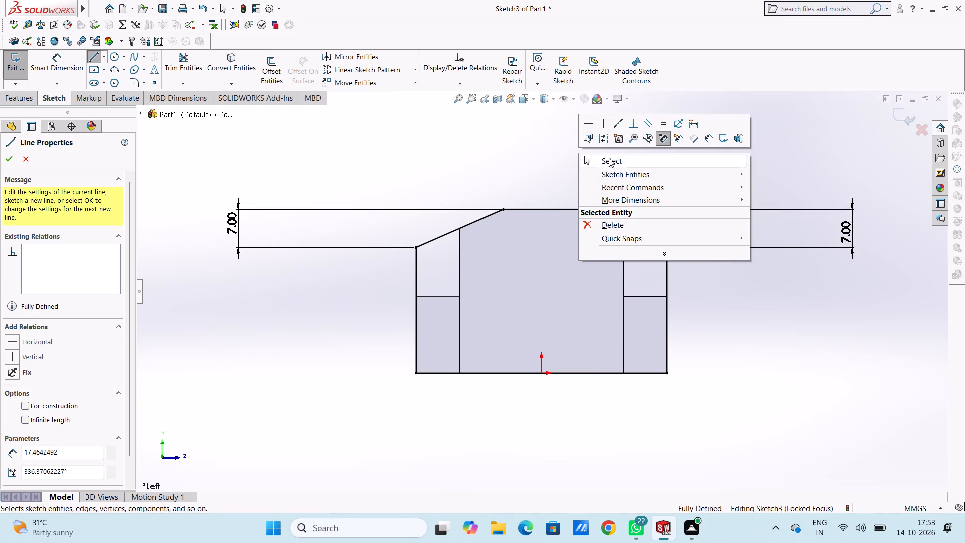
pyautogui.click(609, 158)
pyautogui.click(553, 167)
# Extrude the closed profile as a blind boss 9 mm deep, reversed toward the slotted end, with the result merged.
pyautogui.moveTo(698, 164); pyautogui.dragTo(659, 170, button='middle')
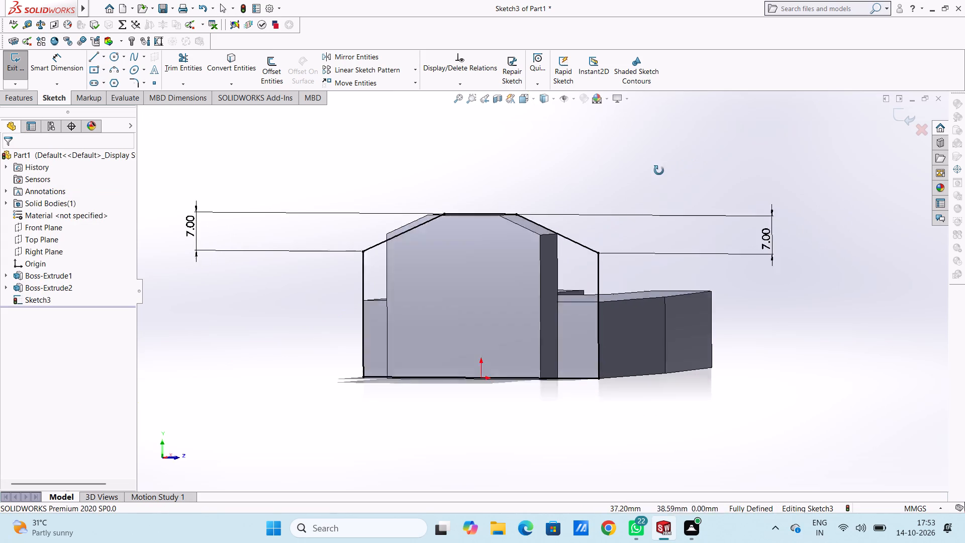
pyautogui.moveTo(659, 170); pyautogui.dragTo(657, 171, button='middle')
pyautogui.scroll(3, 657, 172)
pyautogui.moveTo(616, 199); pyautogui.dragTo(607, 245, button='middle')
pyautogui.click(26, 102)
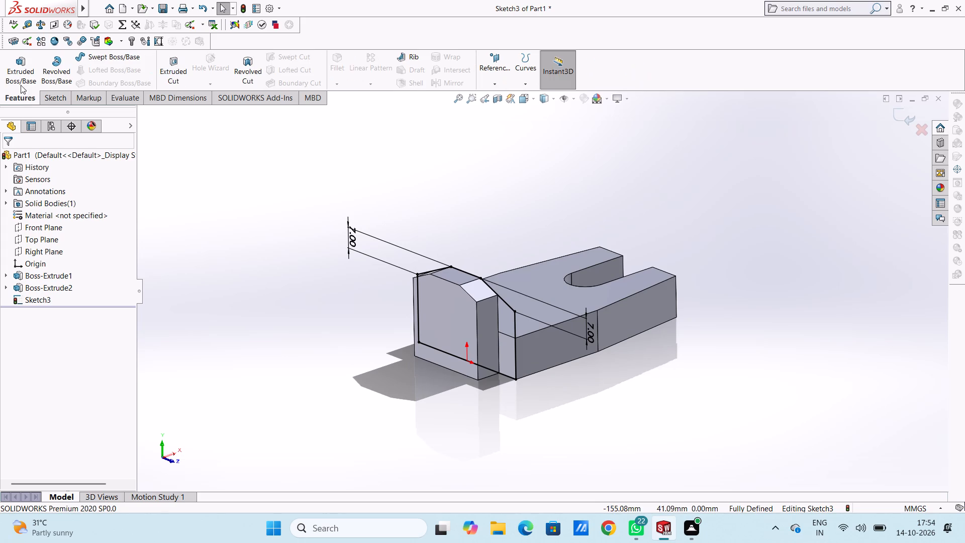
pyautogui.click(19, 73)
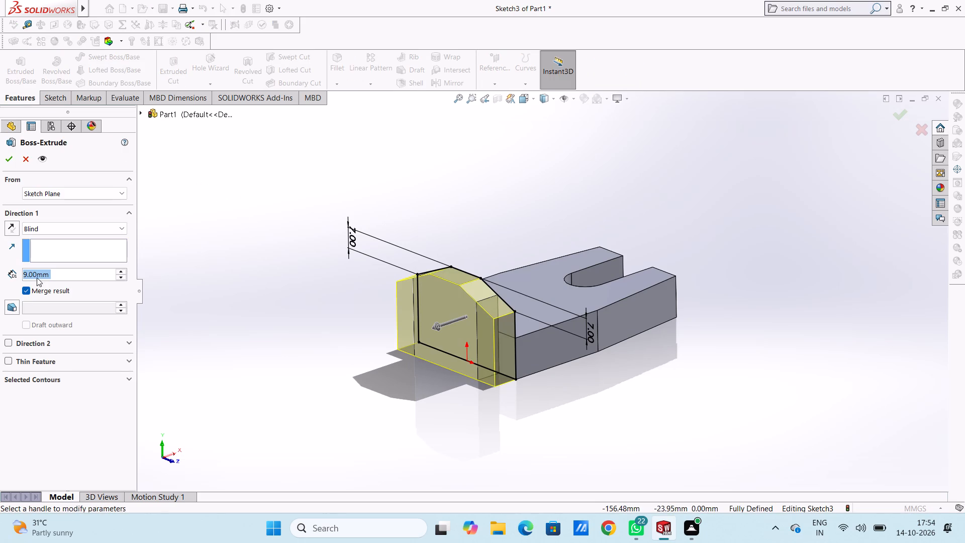
pyautogui.click(11, 226)
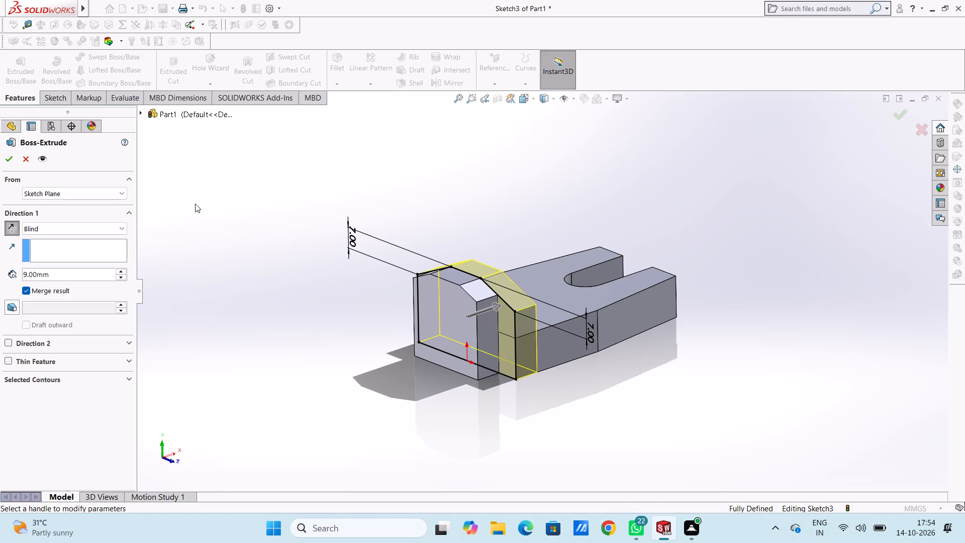
pyautogui.click(4, 158)
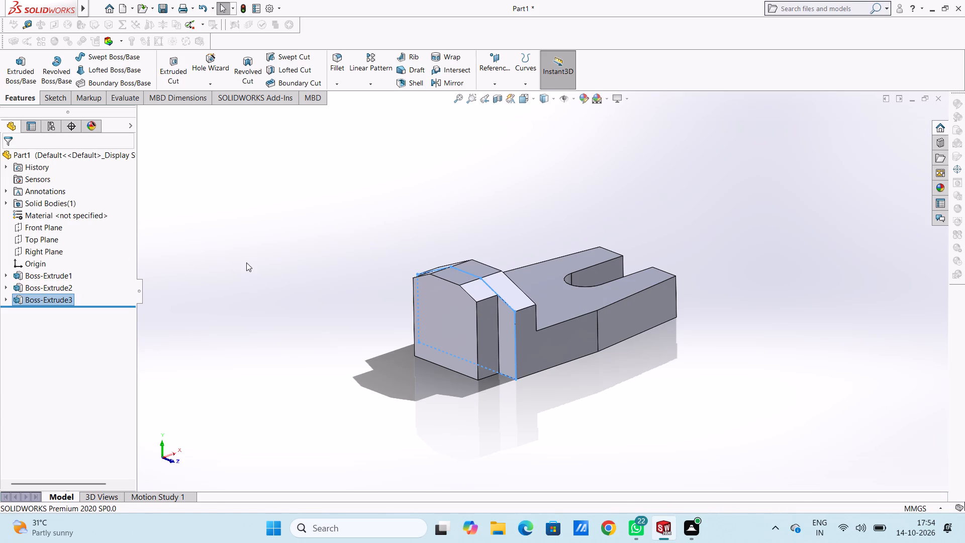
pyautogui.click(246, 262)
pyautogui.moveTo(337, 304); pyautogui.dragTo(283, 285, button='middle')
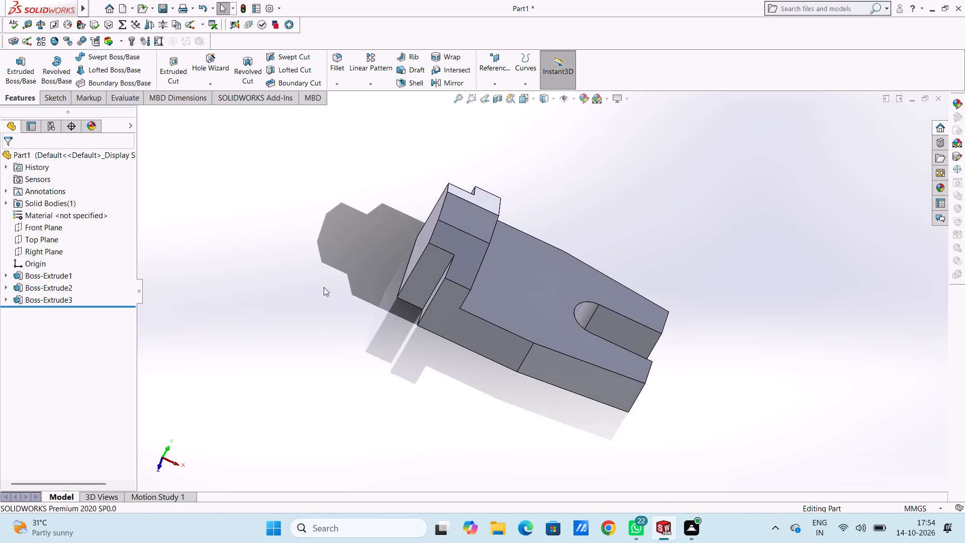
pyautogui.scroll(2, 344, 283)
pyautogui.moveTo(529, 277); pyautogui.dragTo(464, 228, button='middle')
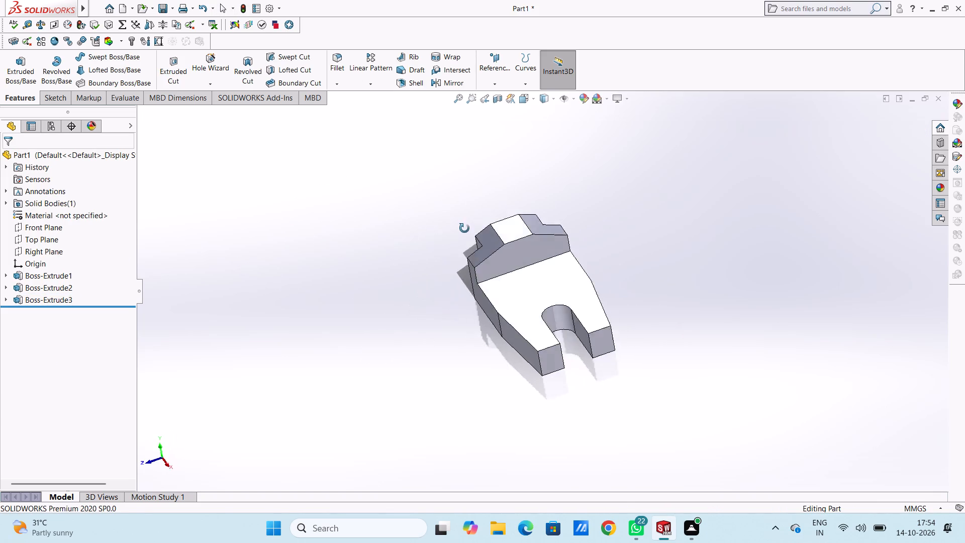
# Examine the slotted base and the stepped end blocks from several angles.
pyautogui.moveTo(464, 228); pyautogui.dragTo(521, 243, button='middle')
pyautogui.moveTo(651, 303); pyautogui.dragTo(649, 344, button='middle')
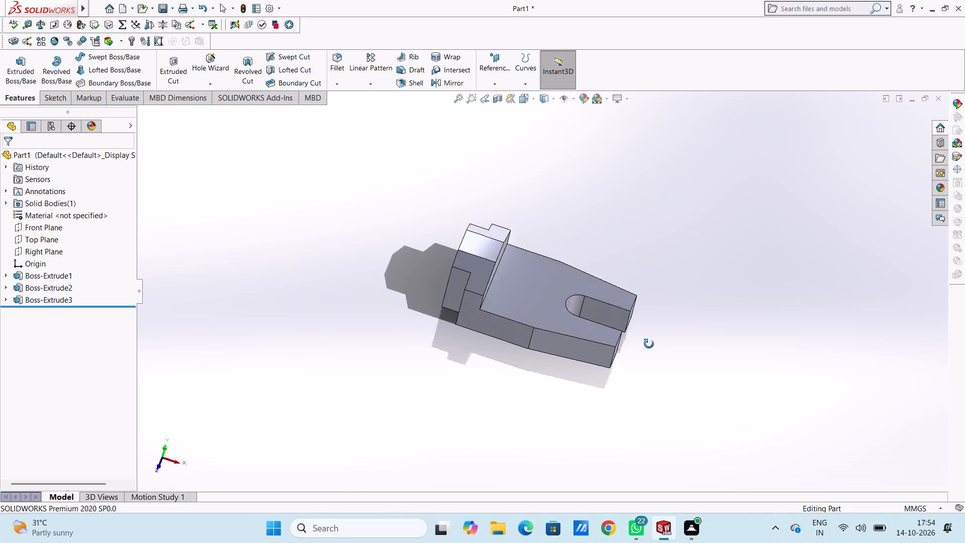
pyautogui.moveTo(649, 344); pyautogui.dragTo(657, 322, button='middle')
pyautogui.scroll(-3, 550, 277)
pyautogui.moveTo(685, 231); pyautogui.dragTo(643, 232, button='middle')
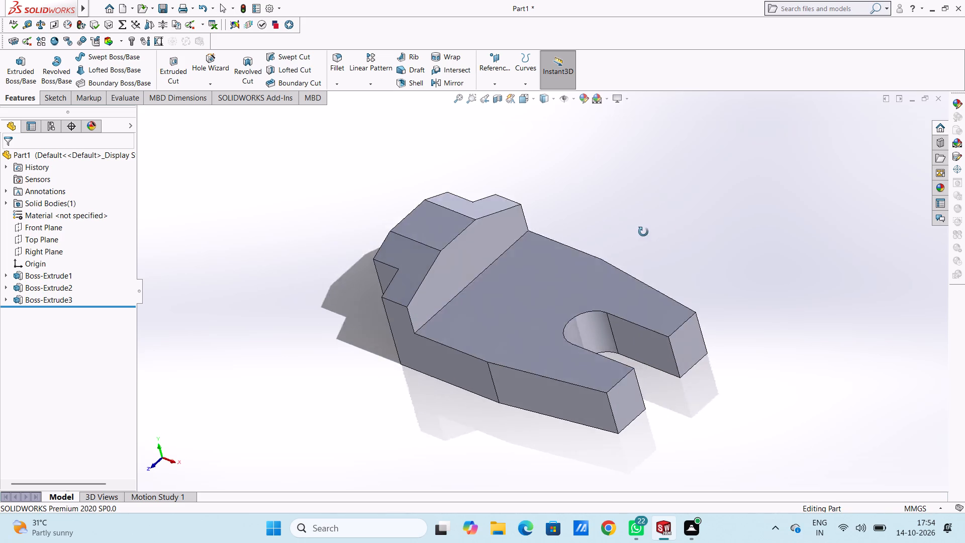
pyautogui.moveTo(643, 232); pyautogui.dragTo(660, 225, button='middle')
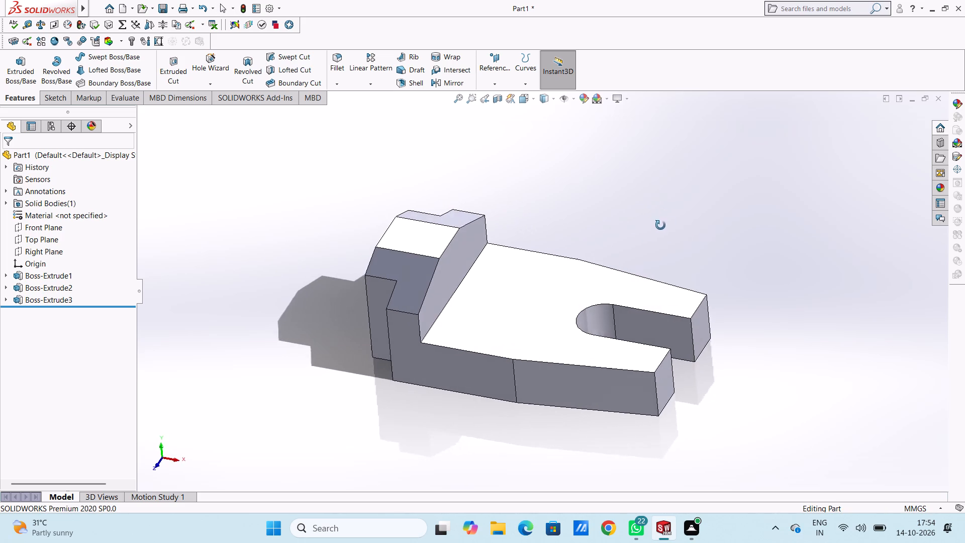
pyautogui.moveTo(660, 225); pyautogui.dragTo(647, 236, button='middle')
pyautogui.scroll(3, 593, 287)
pyautogui.scroll(-3, 536, 343)
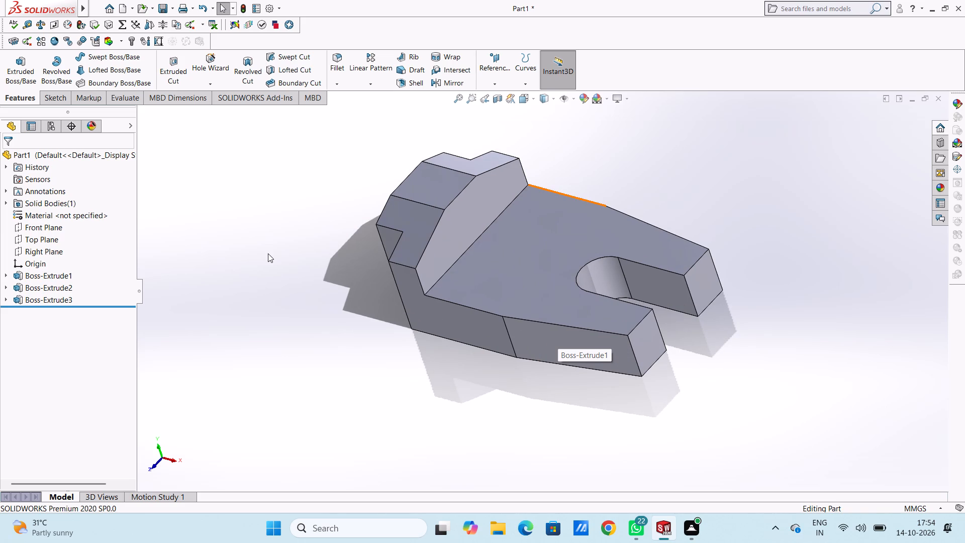
pyautogui.press('Escape')
pyautogui.press('Escape')
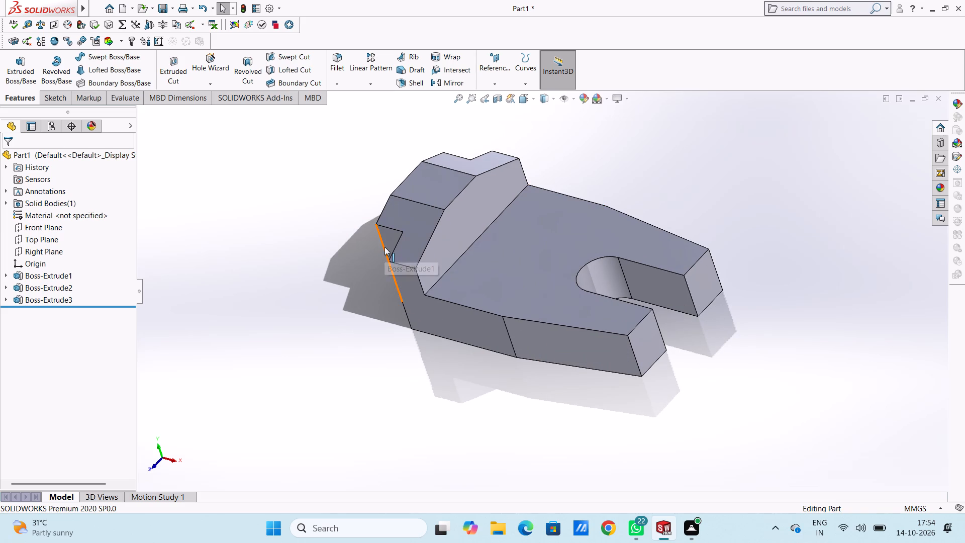
# Change the whole part's colour to pink with RGB 255, 45, 153.
pyautogui.click(583, 103)
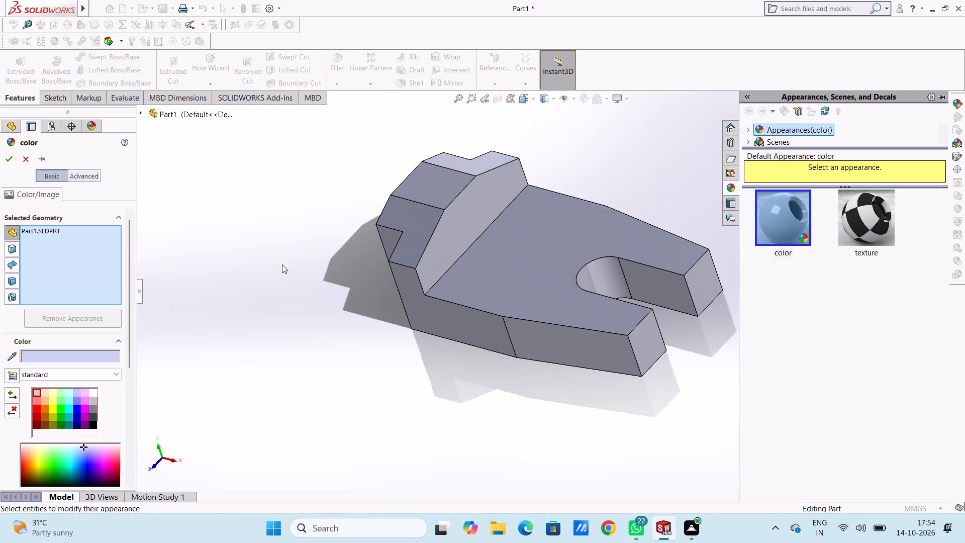
pyautogui.scroll(-1, 97, 411)
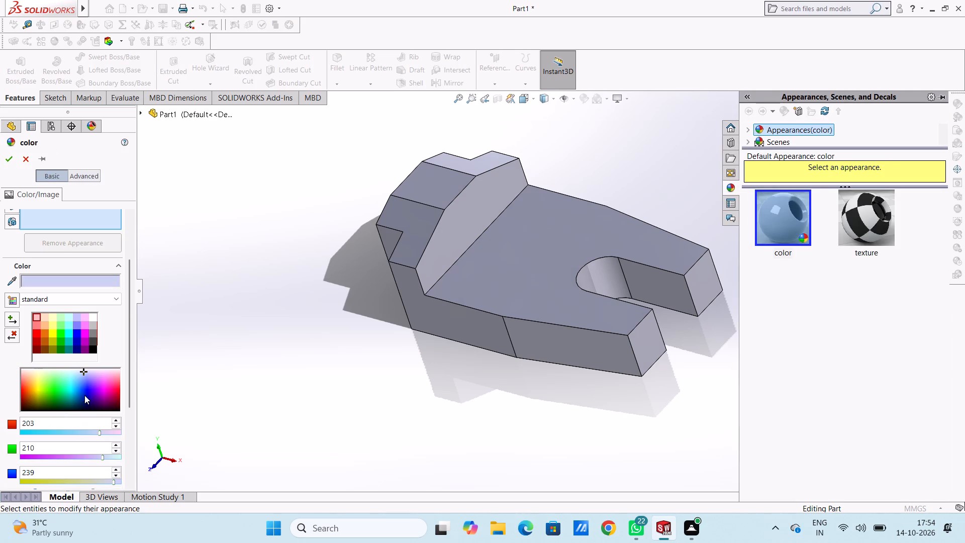
pyautogui.click(84, 395)
pyautogui.click(90, 377)
pyautogui.click(95, 381)
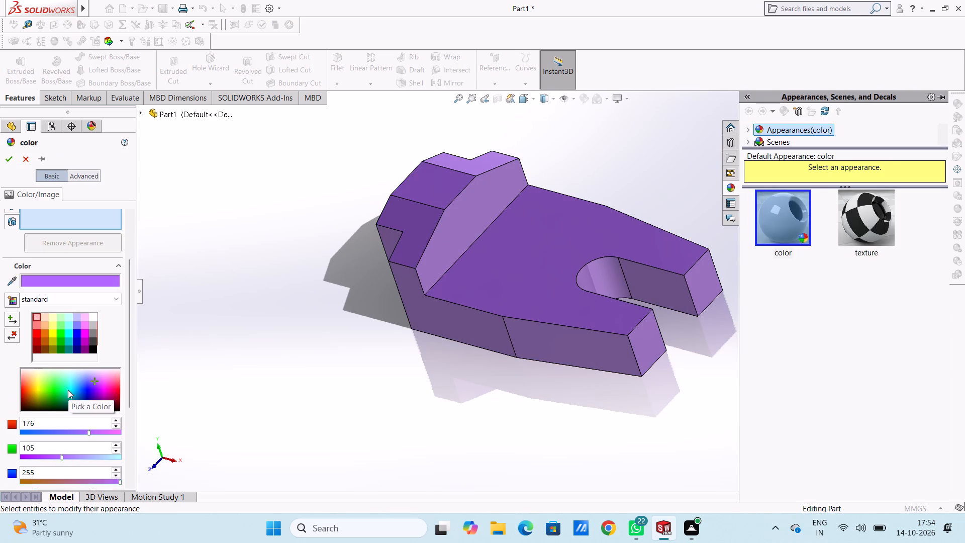
pyautogui.click(68, 389)
pyautogui.click(78, 391)
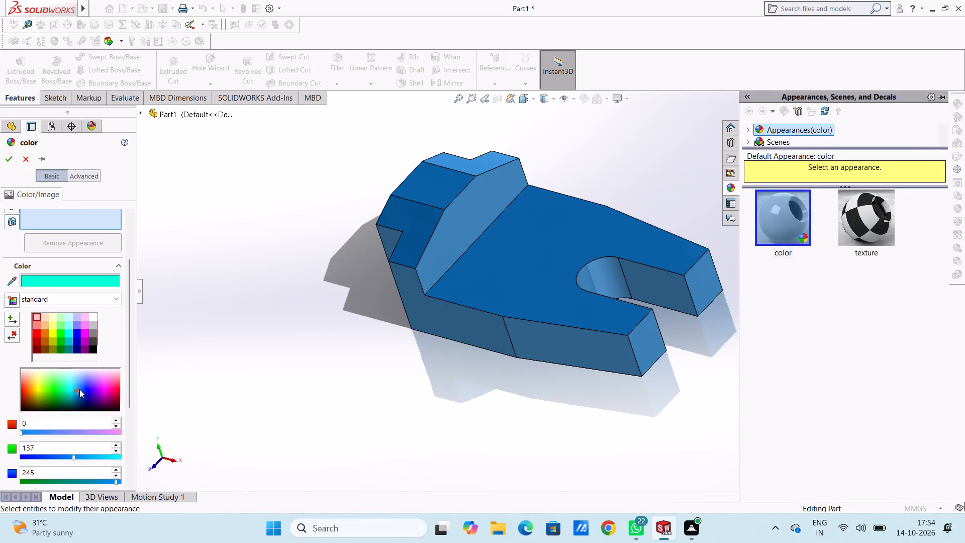
pyautogui.click(80, 387)
pyautogui.click(84, 380)
pyautogui.click(95, 380)
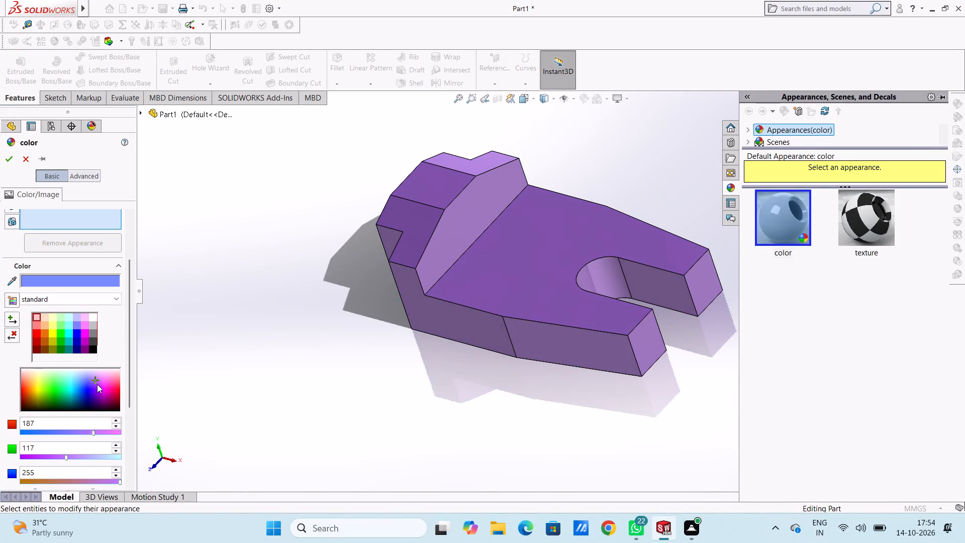
pyautogui.click(98, 394)
pyautogui.click(101, 401)
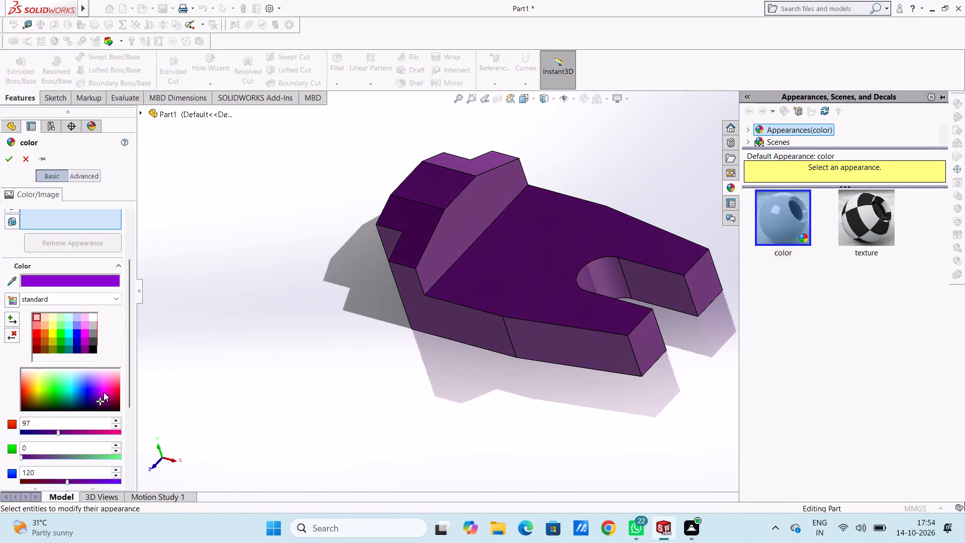
pyautogui.click(104, 392)
pyautogui.click(104, 392)
pyautogui.click(102, 387)
pyautogui.click(100, 383)
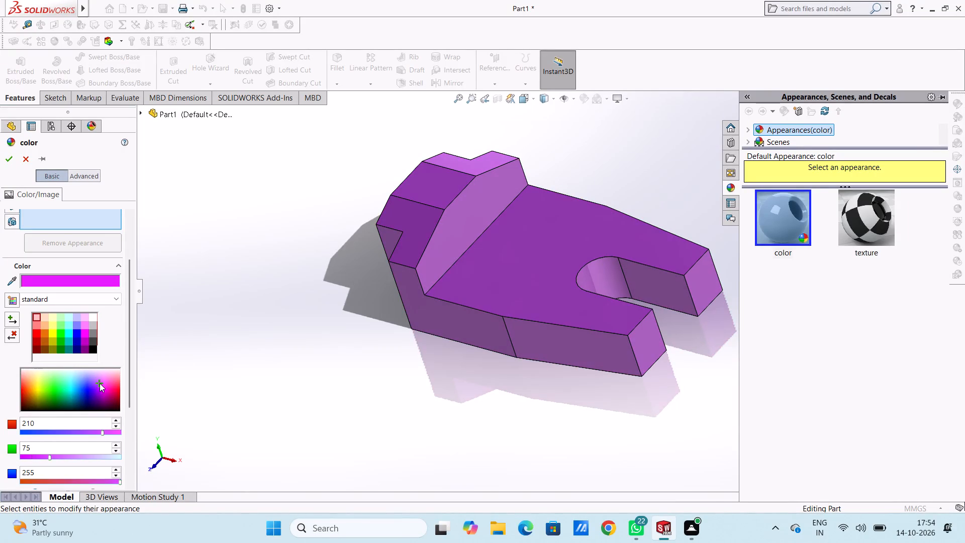
pyautogui.click(111, 398)
pyautogui.click(112, 394)
pyautogui.click(112, 386)
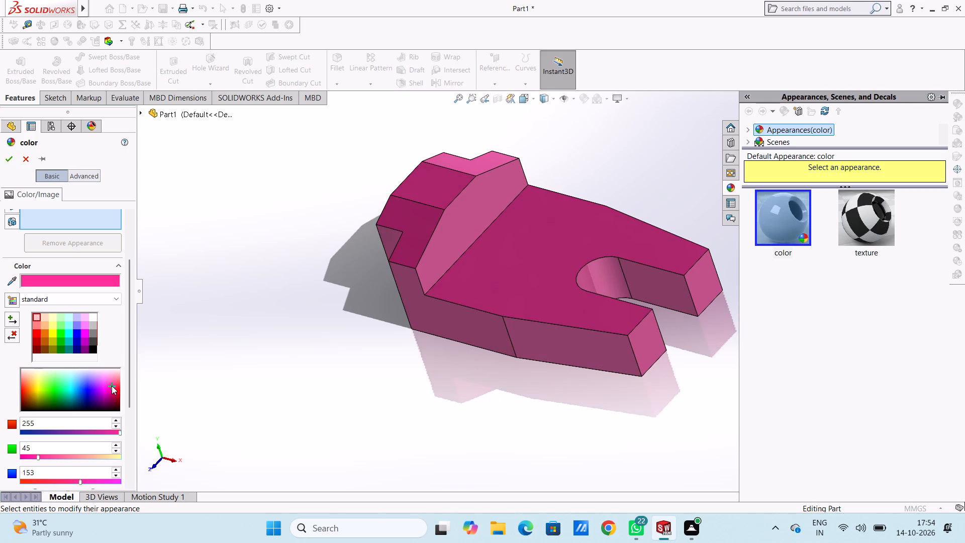
pyautogui.click(6, 159)
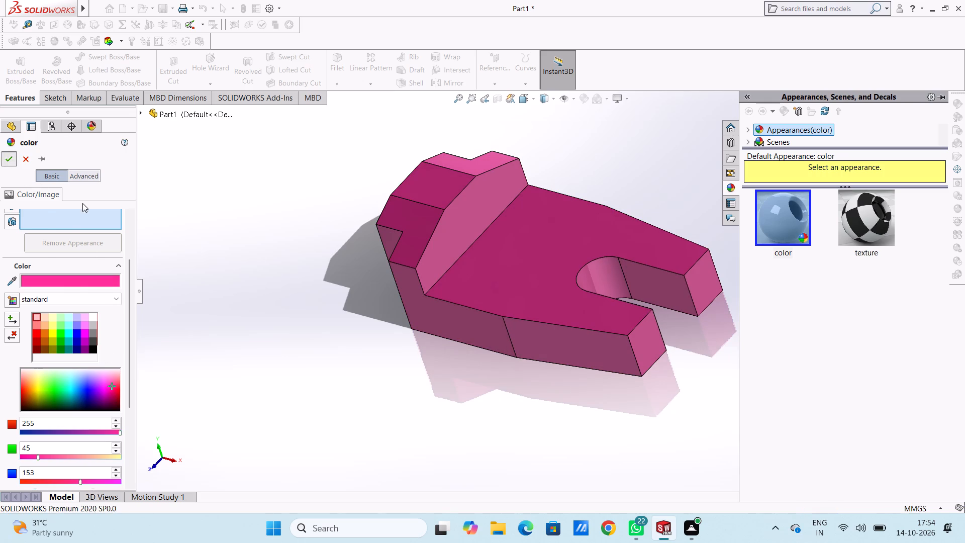
# Apply the chromium plate metal appearance to only the L-shaped lower sloped side face of the end block.
pyautogui.scroll(-2, 442, 145)
pyautogui.scroll(-2, 410, 239)
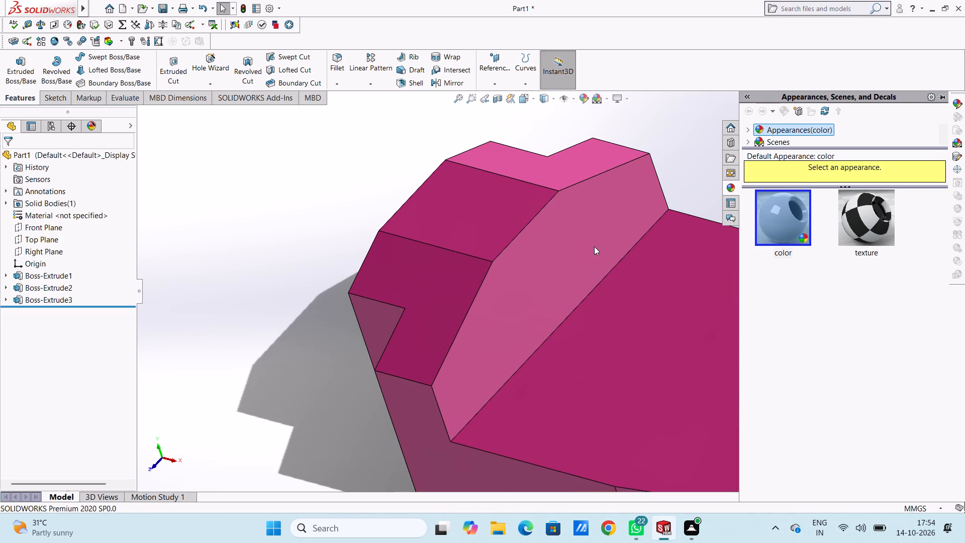
pyautogui.moveTo(787, 149); pyautogui.dragTo(791, 263)
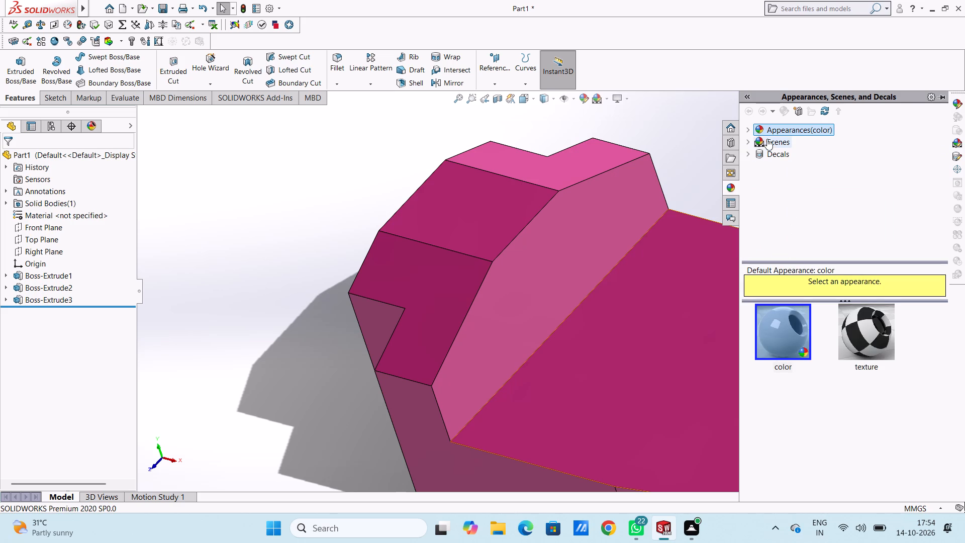
pyautogui.click(751, 128)
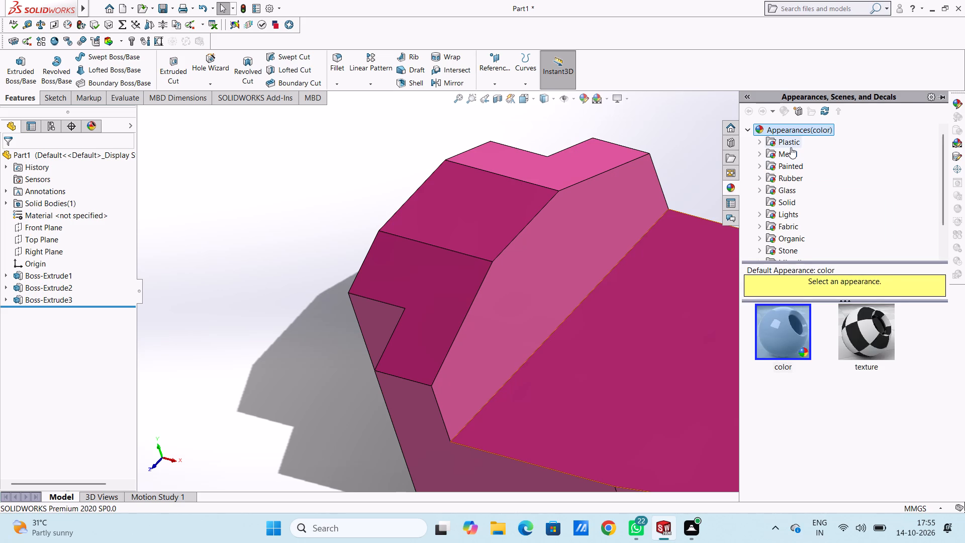
pyautogui.click(791, 147)
pyautogui.click(791, 151)
pyautogui.scroll(-3, 462, 272)
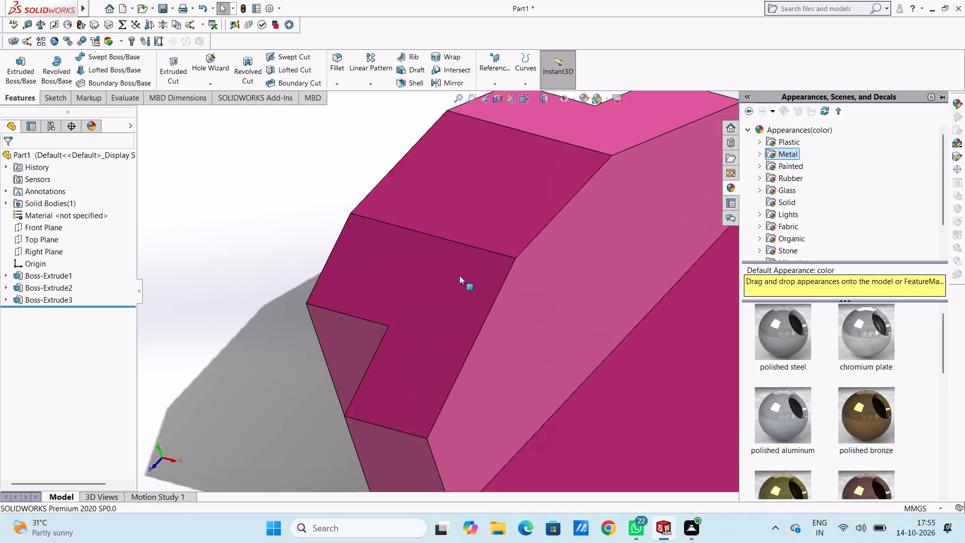
pyautogui.moveTo(860, 327); pyautogui.dragTo(465, 306)
pyautogui.click(435, 306)
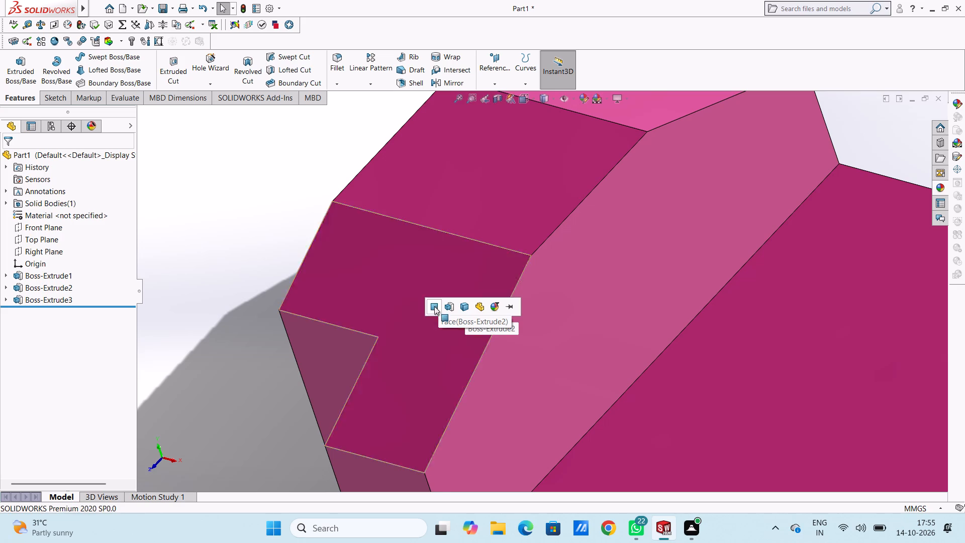
# Apply the chromium plate appearance to only the topmost flat face of the end blocks.
pyautogui.scroll(5, 434, 306)
pyautogui.scroll(-7, 549, 226)
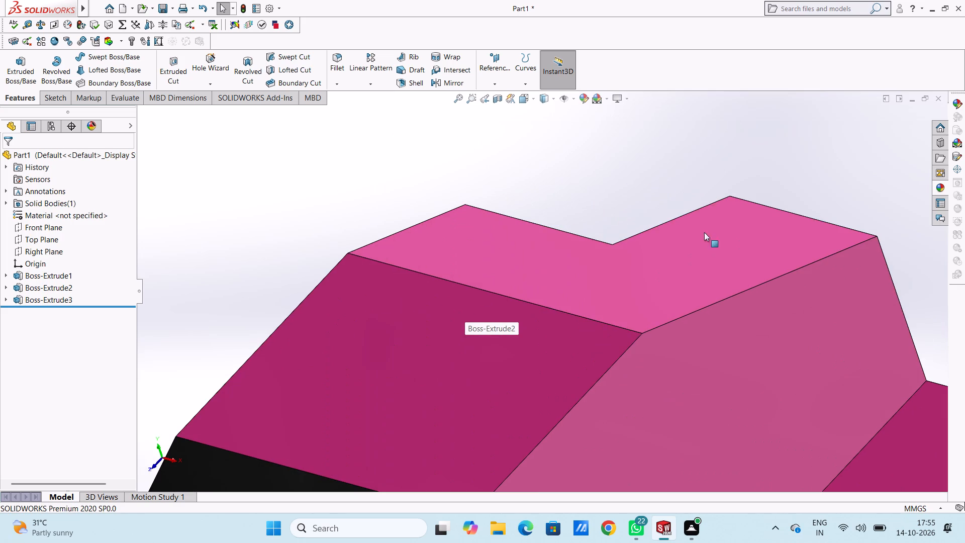
pyautogui.click(941, 186)
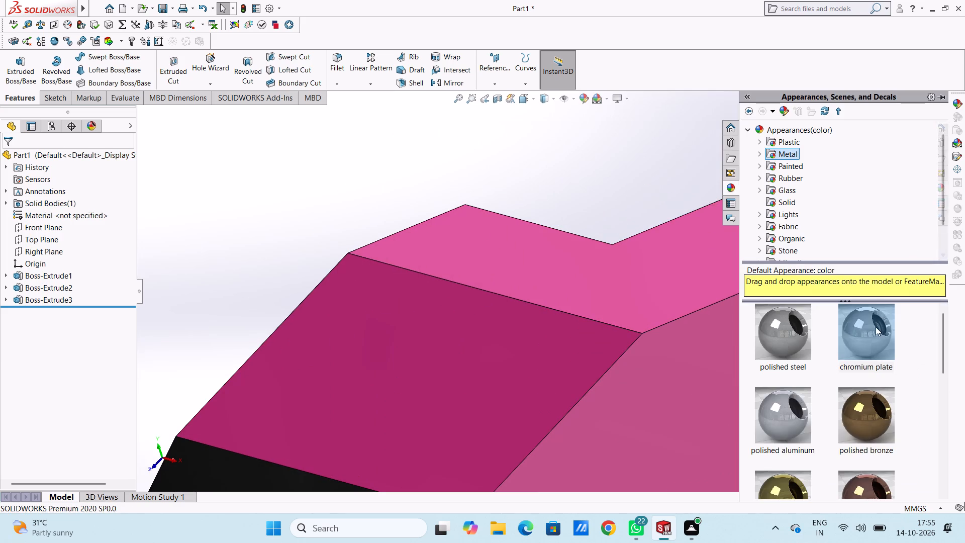
pyautogui.moveTo(876, 329); pyautogui.dragTo(611, 260)
pyautogui.click(611, 260)
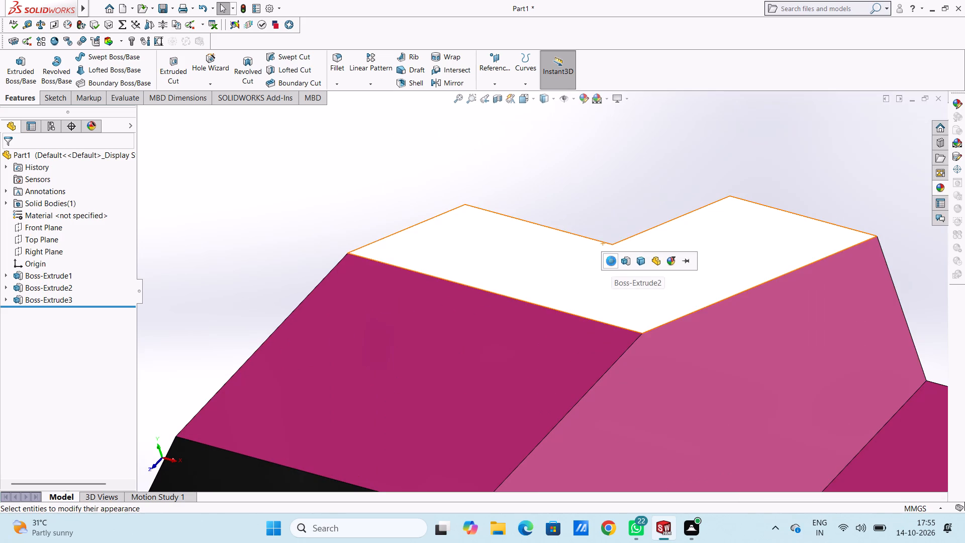
# Examine the coloured part and its chromium-plated faces from the side, below and above.
pyautogui.scroll(8, 613, 288)
pyautogui.scroll(4, 602, 346)
pyautogui.moveTo(584, 387); pyautogui.dragTo(626, 286, button='middle')
pyautogui.scroll(1, 584, 384)
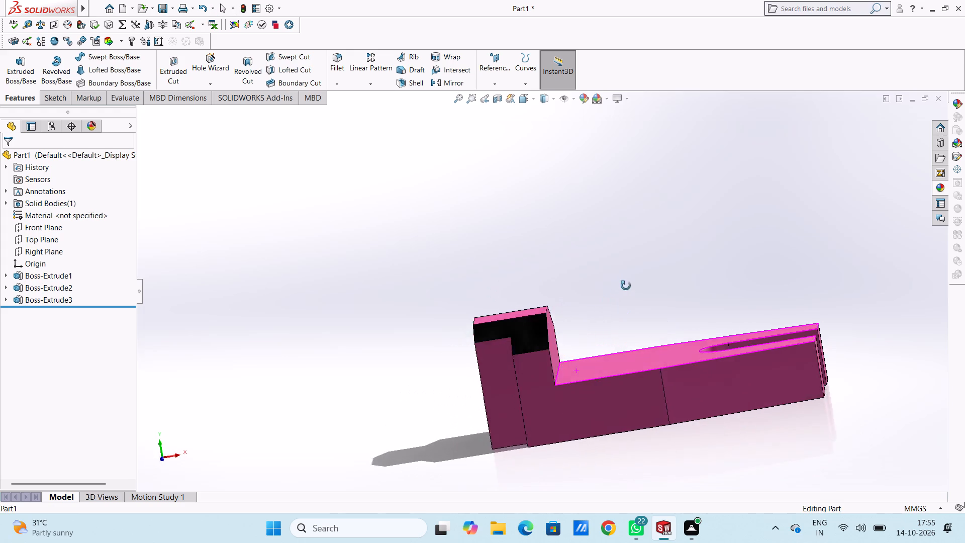
pyautogui.moveTo(626, 286); pyautogui.dragTo(637, 235, button='middle')
pyautogui.scroll(-1, 568, 233)
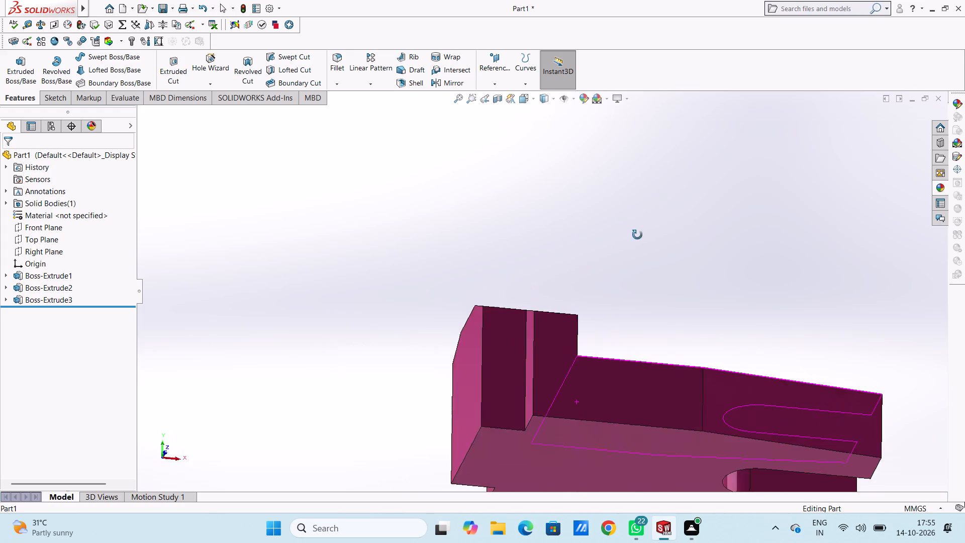
pyautogui.moveTo(637, 235); pyautogui.dragTo(611, 279, button='middle')
pyautogui.scroll(5, 621, 289)
pyautogui.moveTo(637, 312); pyautogui.dragTo(627, 350, button='middle')
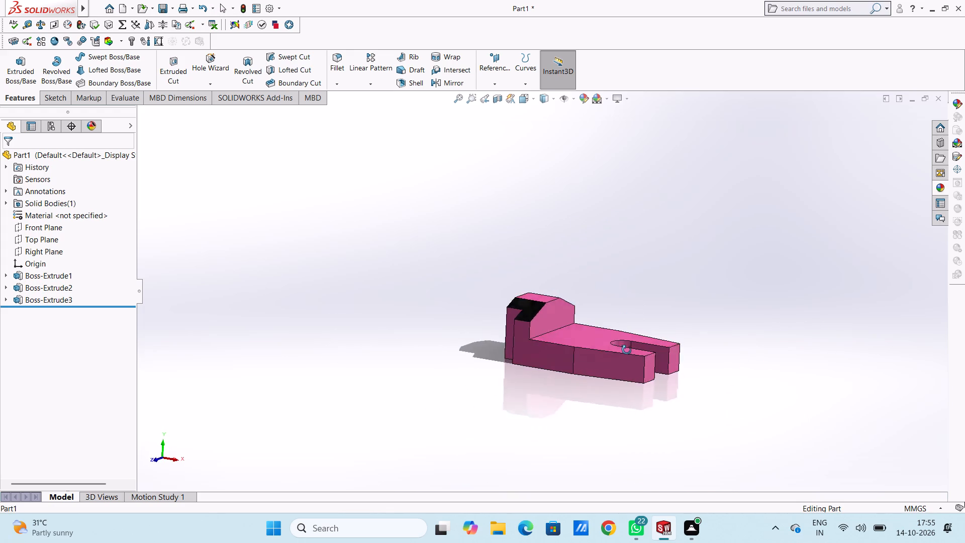
pyautogui.moveTo(627, 350); pyautogui.dragTo(598, 432, button='middle')
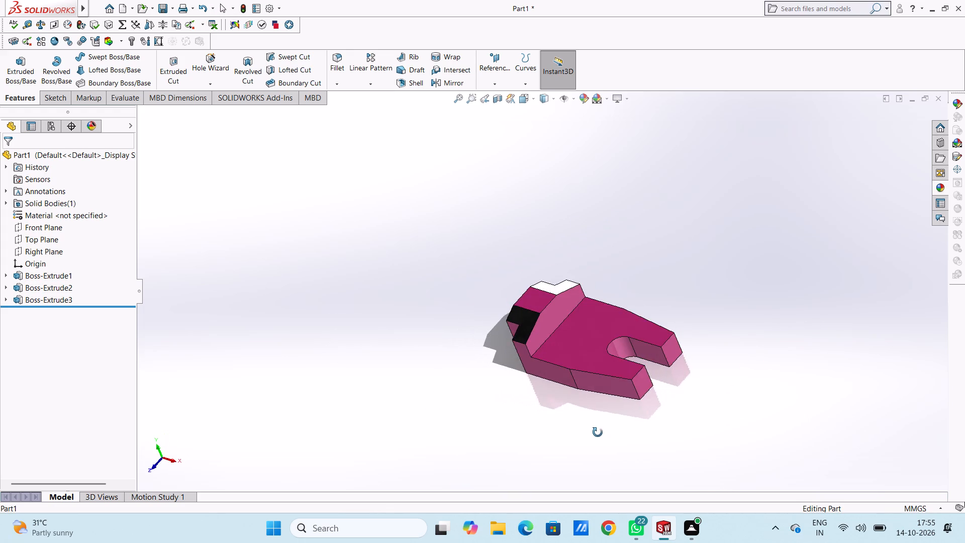
pyautogui.moveTo(598, 432); pyautogui.dragTo(593, 430, button='middle')
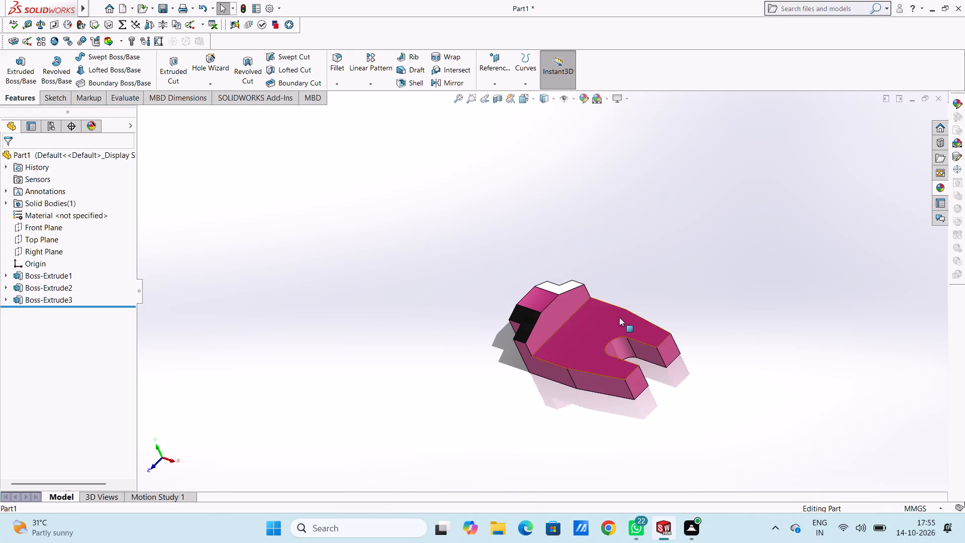
pyautogui.scroll(-5, 619, 317)
pyautogui.scroll(4, 651, 379)
pyautogui.moveTo(660, 383); pyautogui.dragTo(705, 365, button='middle')
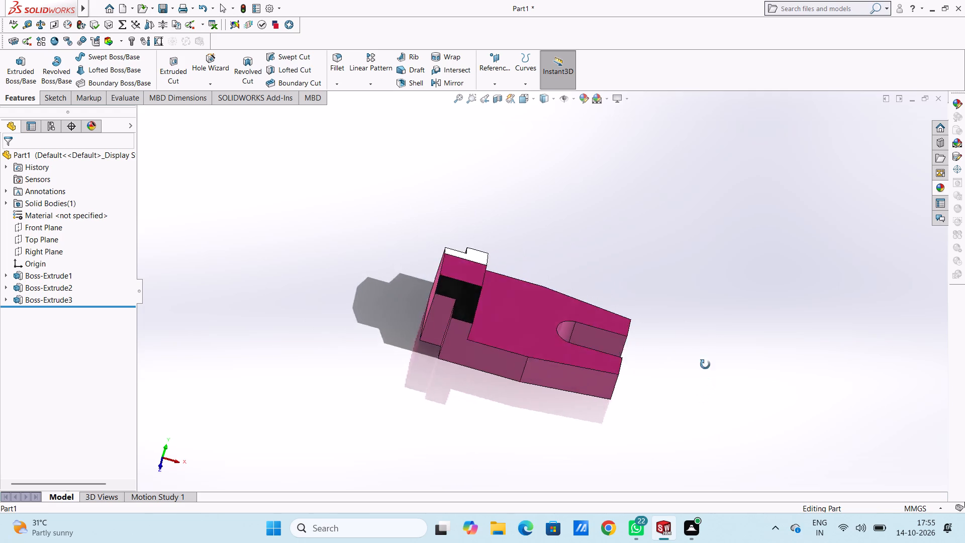
pyautogui.moveTo(705, 365); pyautogui.dragTo(679, 374, button='middle')
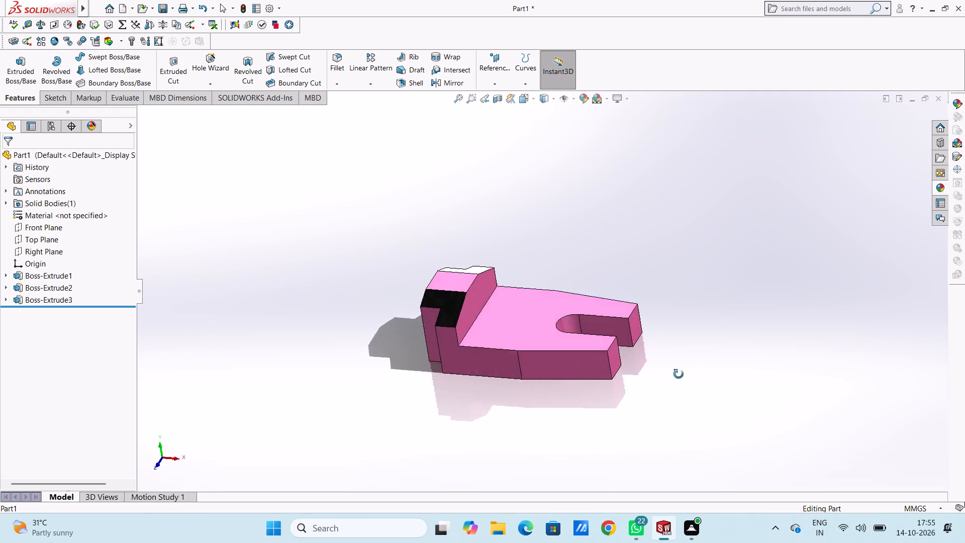
pyautogui.moveTo(679, 374); pyautogui.dragTo(683, 382, button='middle')
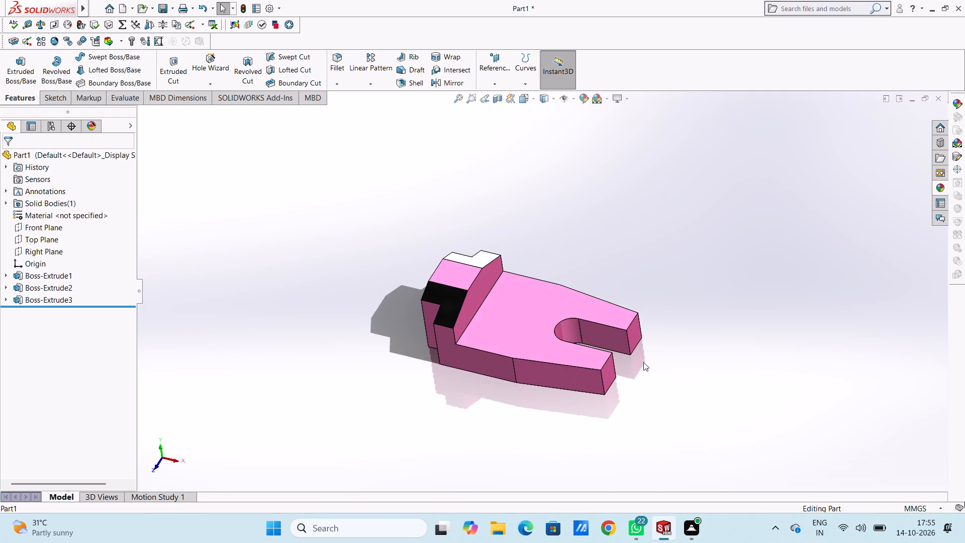
# Apply the chromium plate appearance to only the rounded inner face of the base's slot.
pyautogui.scroll(-5, 606, 337)
pyautogui.scroll(-2, 560, 337)
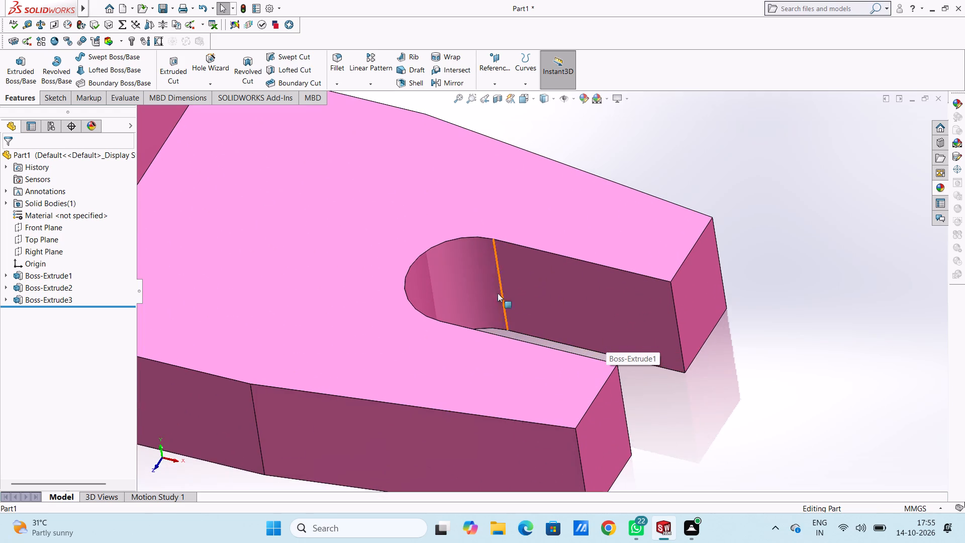
pyautogui.scroll(-4, 489, 287)
pyautogui.scroll(-2, 403, 247)
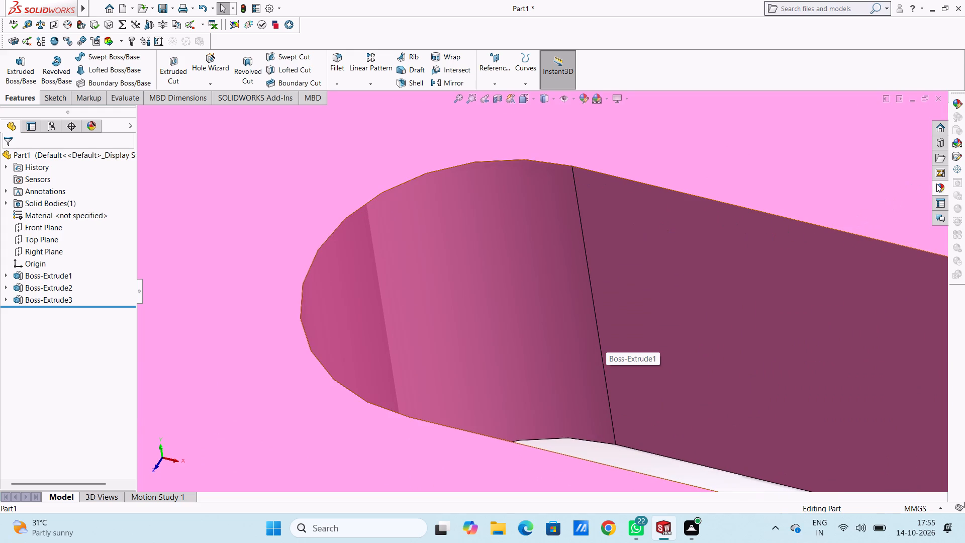
pyautogui.click(937, 183)
pyautogui.moveTo(874, 333); pyautogui.dragTo(518, 255)
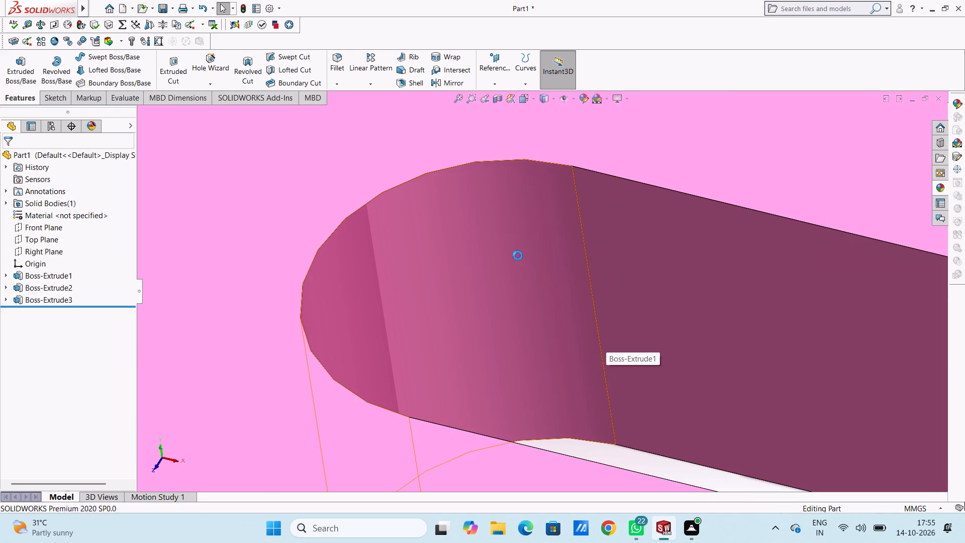
pyautogui.click(520, 257)
# Apply the chromium plate appearance to only one flat inner side wall of the base's slot.
pyautogui.scroll(-2, 563, 237)
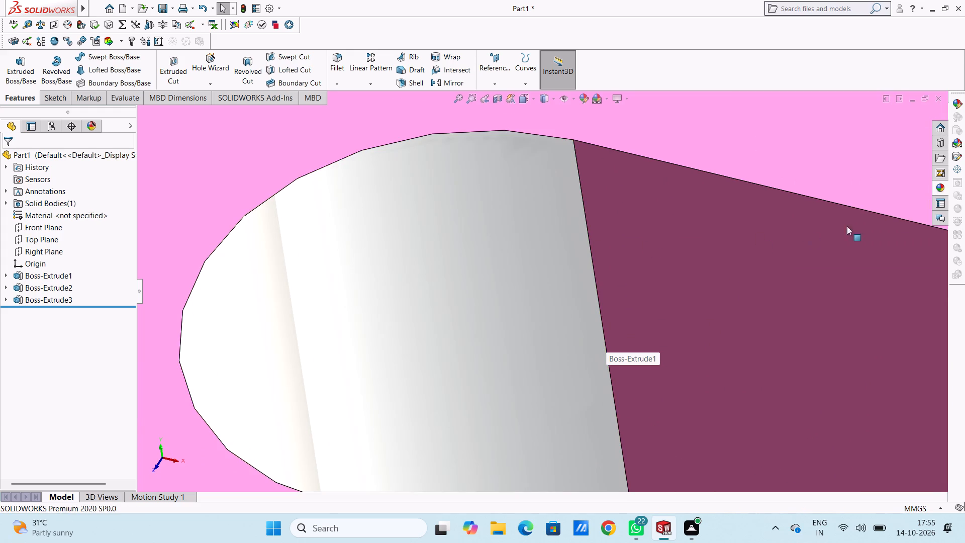
pyautogui.click(931, 186)
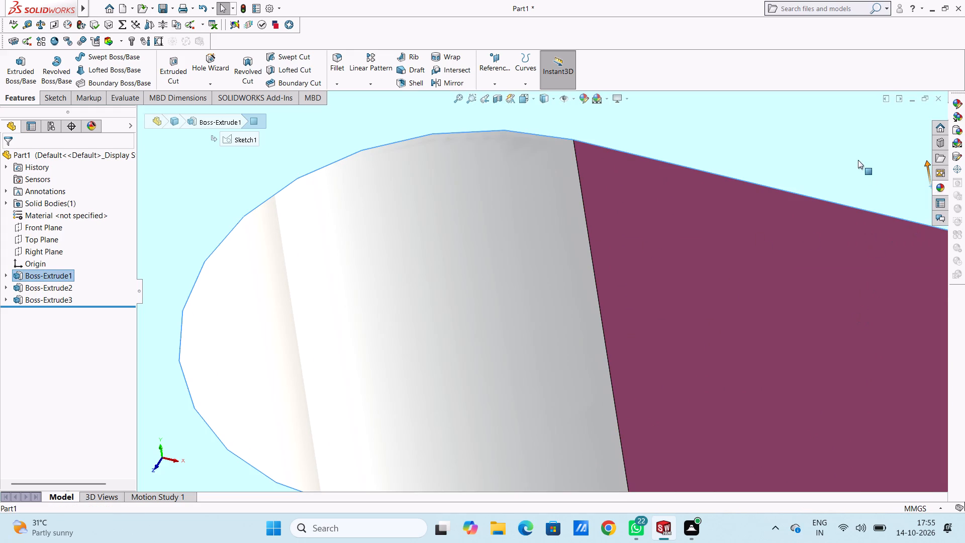
pyautogui.click(858, 160)
pyautogui.click(811, 154)
pyautogui.scroll(7, 752, 262)
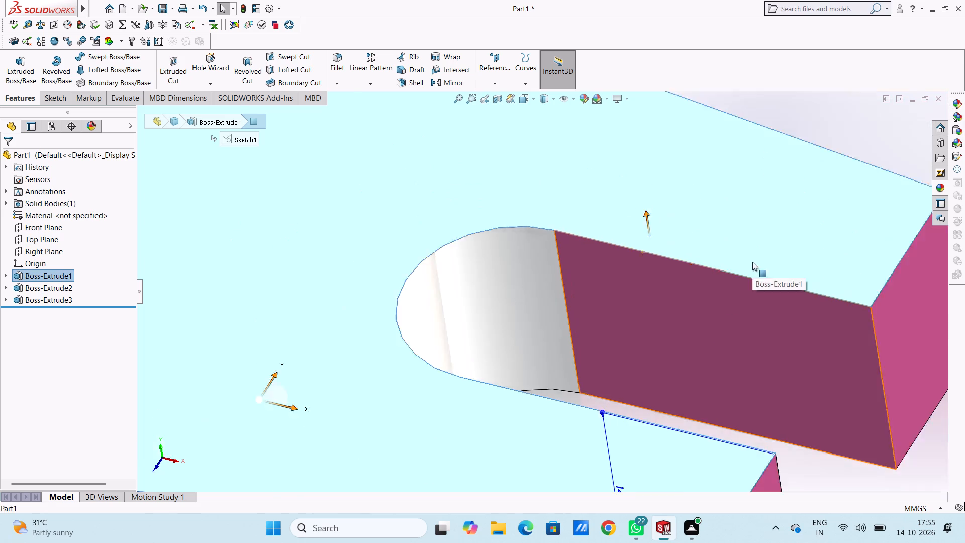
pyautogui.scroll(2, 752, 262)
pyautogui.click(797, 168)
pyautogui.scroll(-4, 597, 314)
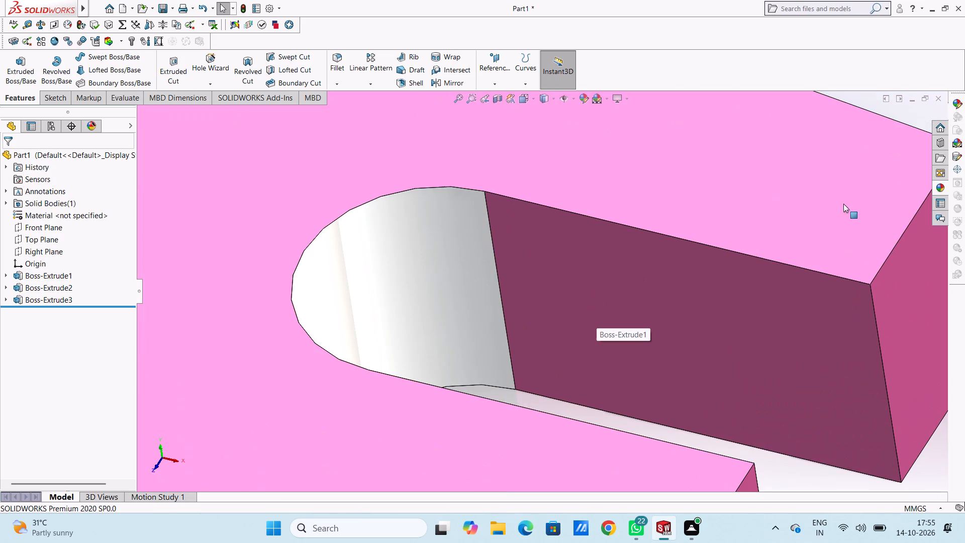
pyautogui.click(933, 188)
pyautogui.moveTo(888, 325); pyautogui.dragTo(765, 313)
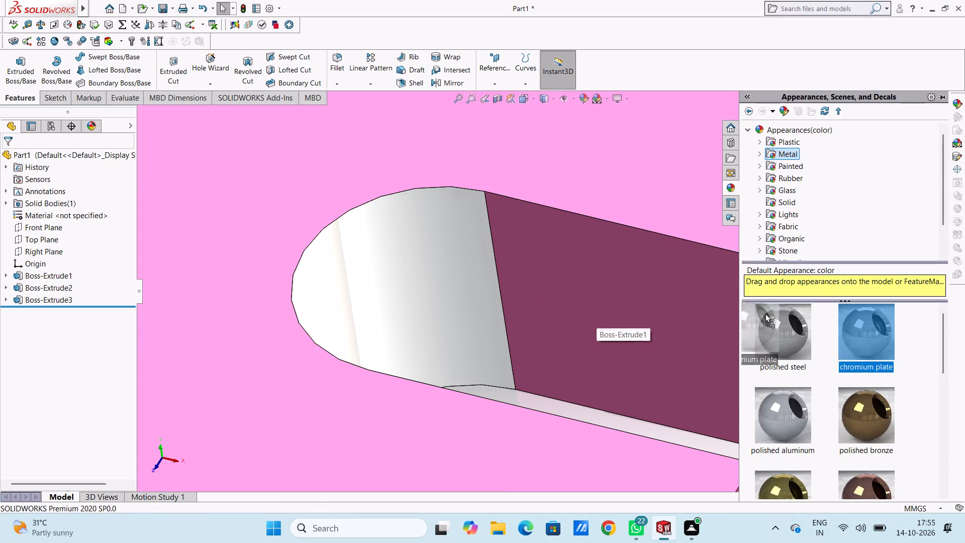
pyautogui.moveTo(765, 313); pyautogui.dragTo(651, 302)
pyautogui.click(651, 302)
pyautogui.scroll(5, 651, 302)
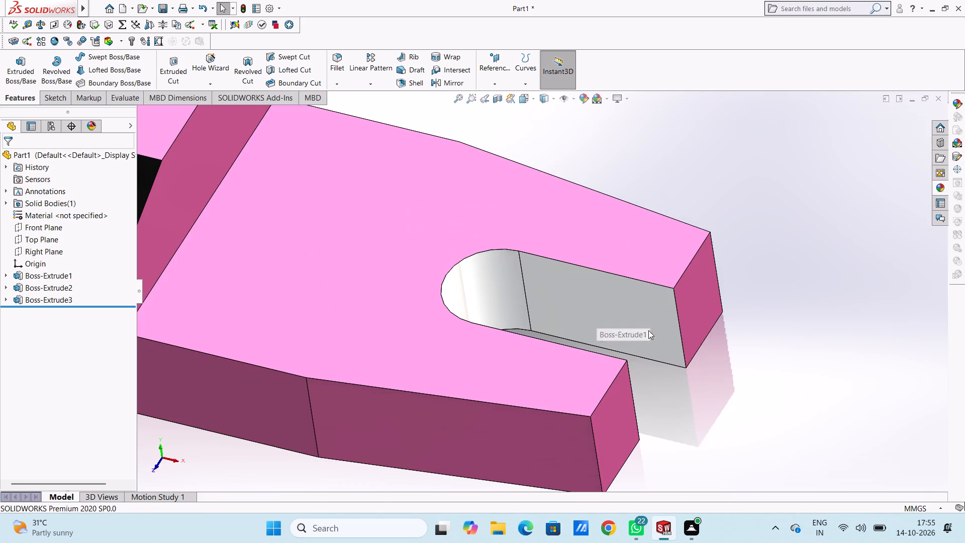
# Apply the chromium plate appearance to only the opposite flat inner side wall of the base's slot.
pyautogui.moveTo(644, 330); pyautogui.dragTo(502, 415, button='middle')
pyautogui.moveTo(636, 326); pyautogui.dragTo(565, 417, button='middle')
pyautogui.scroll(-4, 521, 304)
pyautogui.click(943, 188)
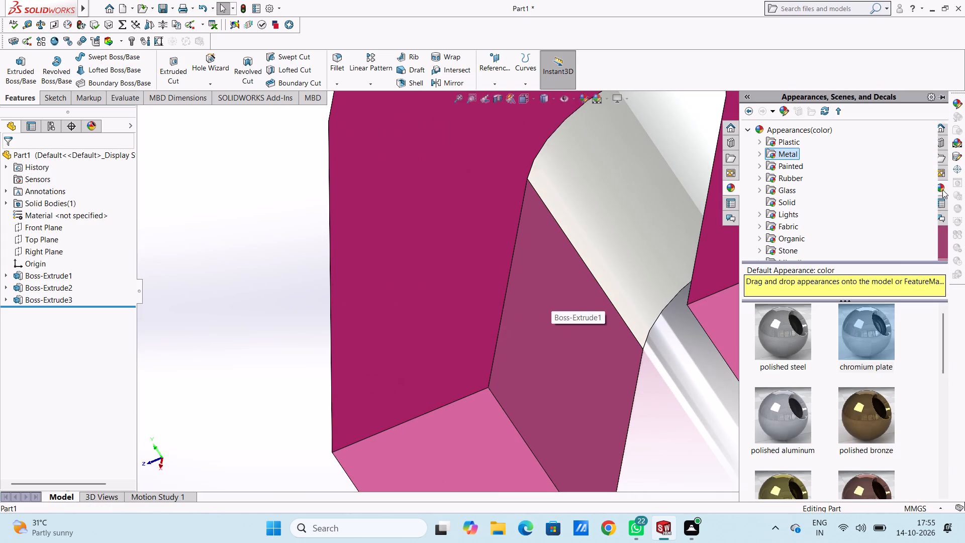
pyautogui.moveTo(880, 329); pyautogui.dragTo(568, 341)
pyautogui.click(568, 341)
# Examine the whole part and its chromium-plated slot from the end, the side and in isometric view.
pyautogui.scroll(9, 577, 342)
pyautogui.moveTo(610, 372); pyautogui.dragTo(619, 302, button='middle')
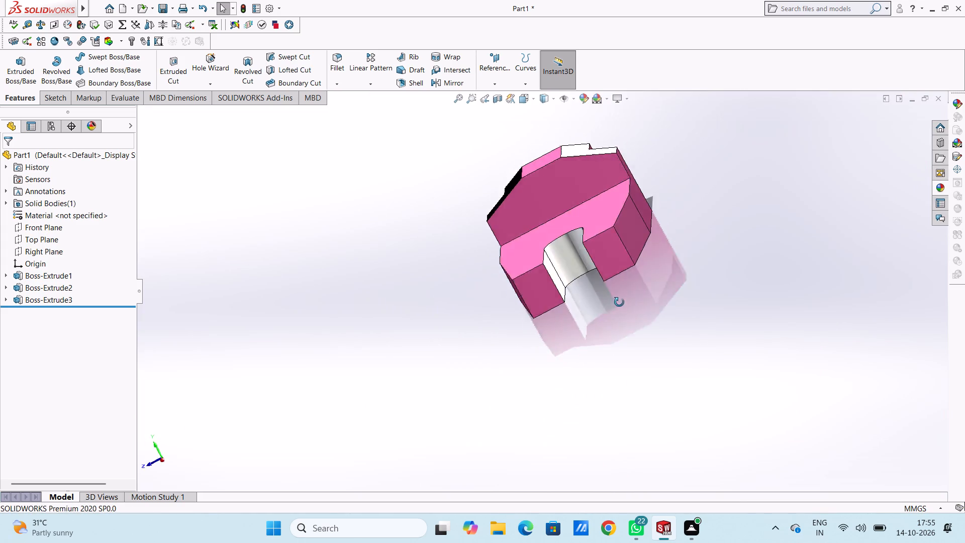
pyautogui.moveTo(619, 302); pyautogui.dragTo(696, 317, button='middle')
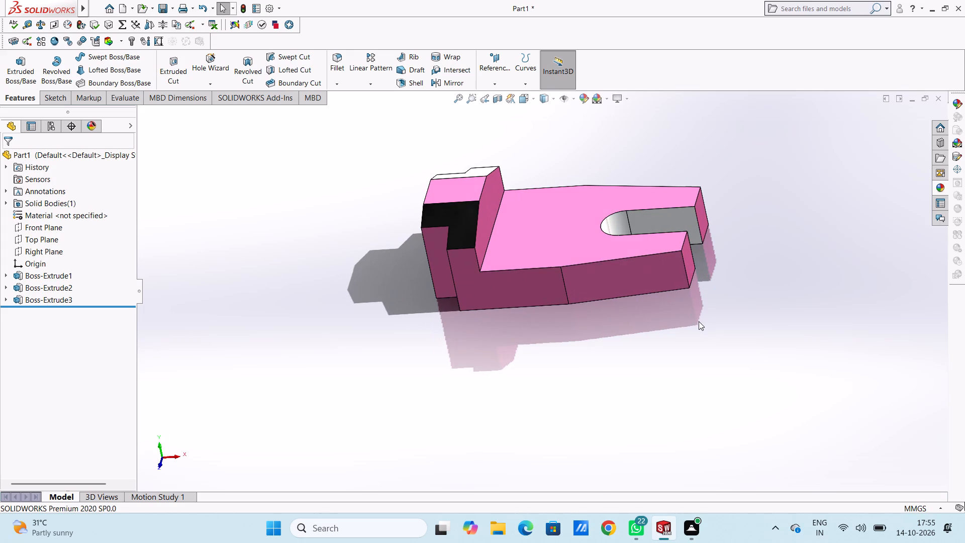
pyautogui.press('Escape')
pyautogui.press('Escape')
pyautogui.hotkey('ctrl', '7')
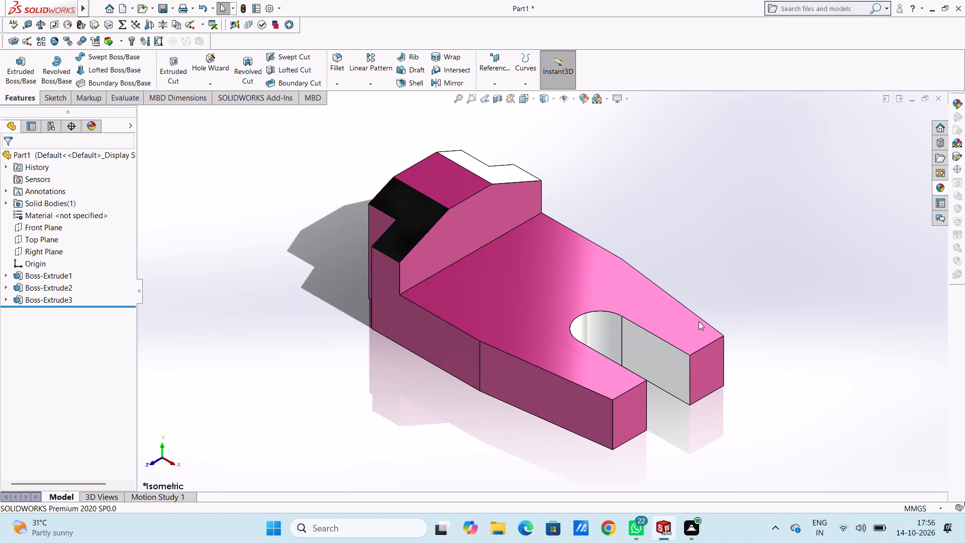
pyautogui.scroll(3, 525, 385)
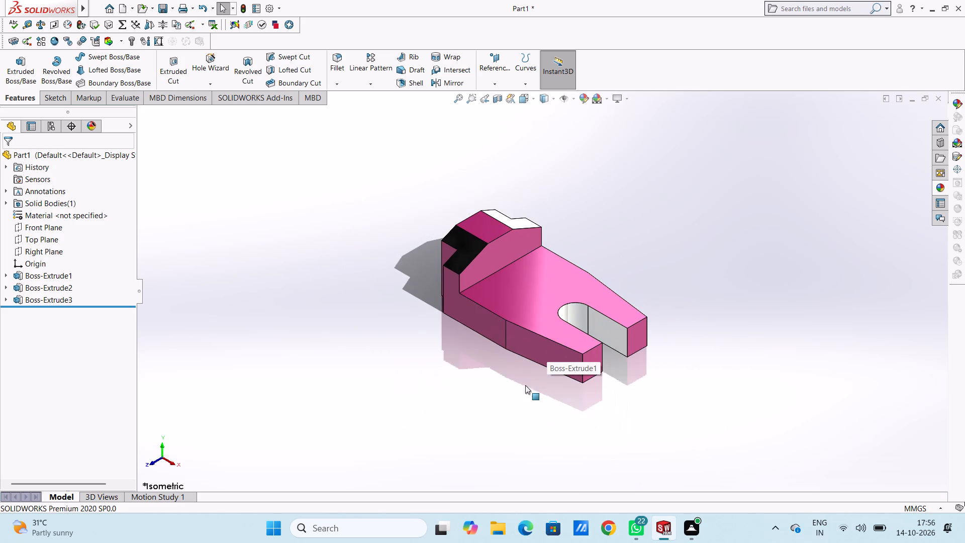
pyautogui.scroll(-2, 522, 317)
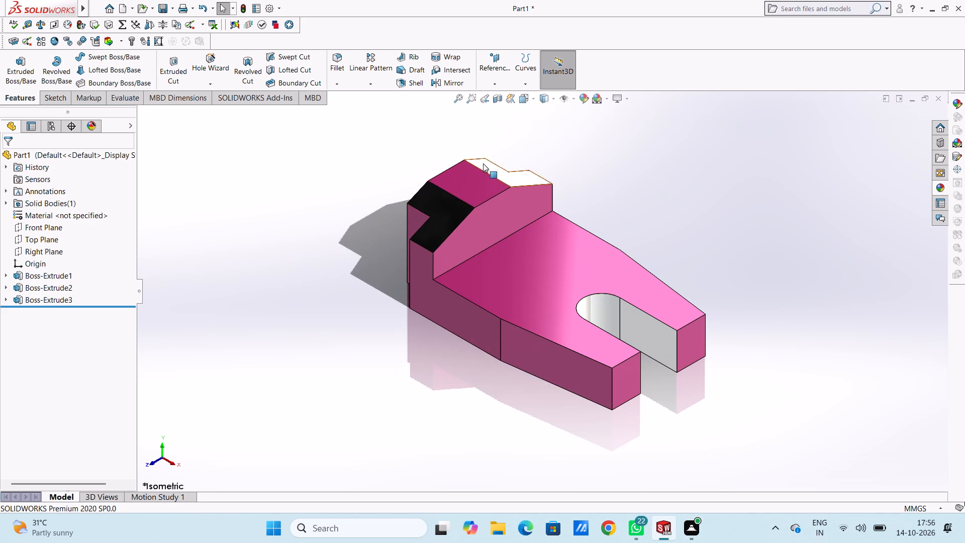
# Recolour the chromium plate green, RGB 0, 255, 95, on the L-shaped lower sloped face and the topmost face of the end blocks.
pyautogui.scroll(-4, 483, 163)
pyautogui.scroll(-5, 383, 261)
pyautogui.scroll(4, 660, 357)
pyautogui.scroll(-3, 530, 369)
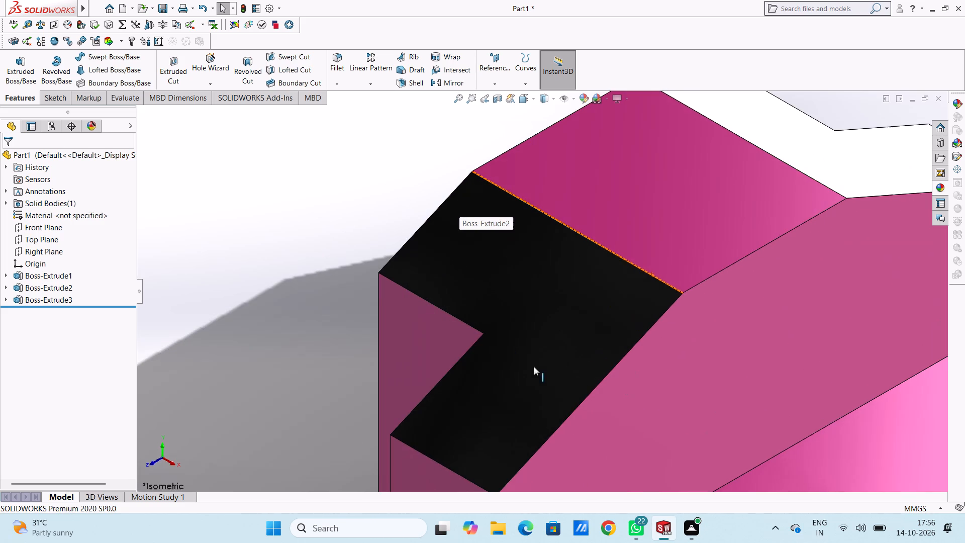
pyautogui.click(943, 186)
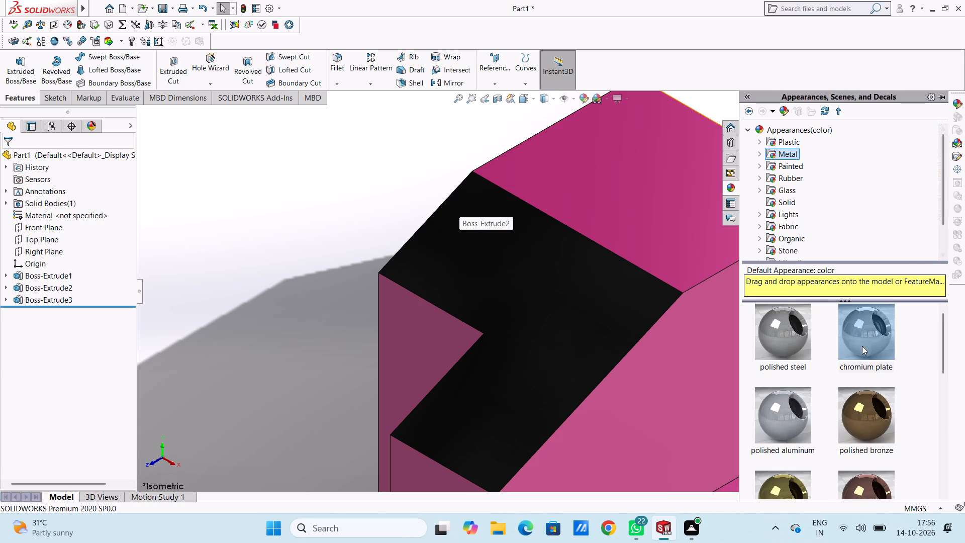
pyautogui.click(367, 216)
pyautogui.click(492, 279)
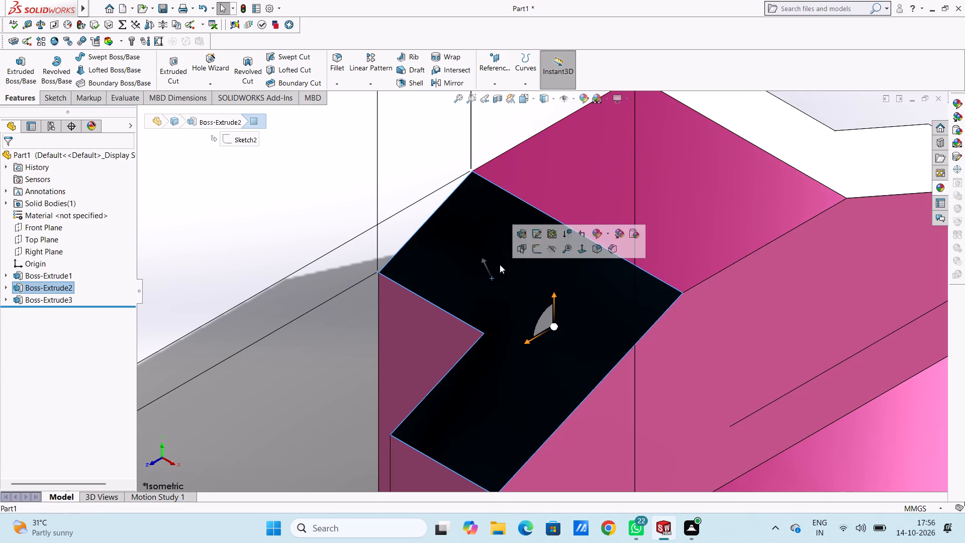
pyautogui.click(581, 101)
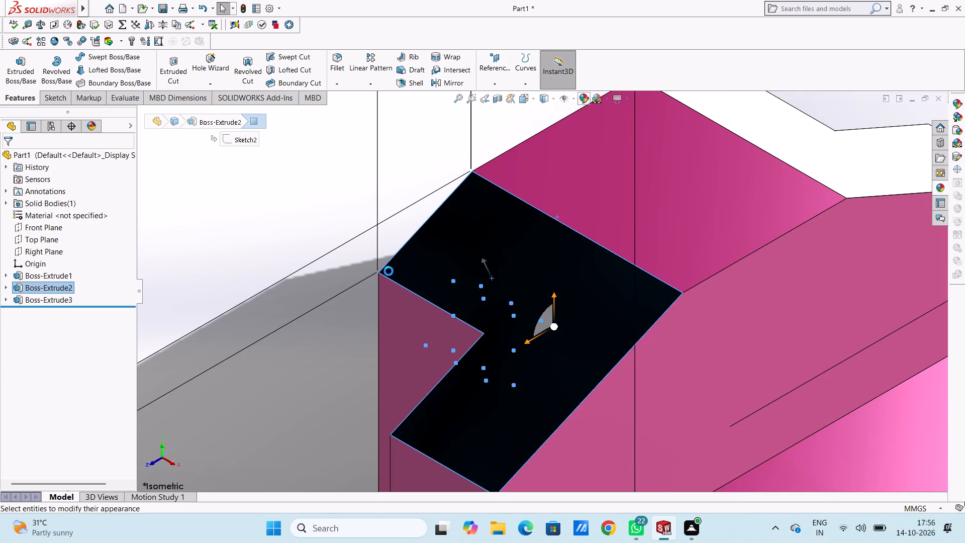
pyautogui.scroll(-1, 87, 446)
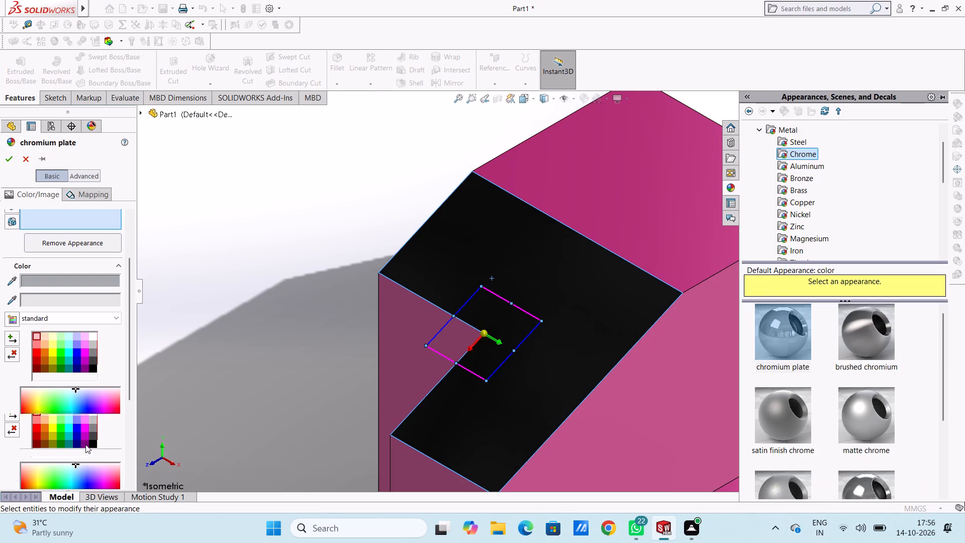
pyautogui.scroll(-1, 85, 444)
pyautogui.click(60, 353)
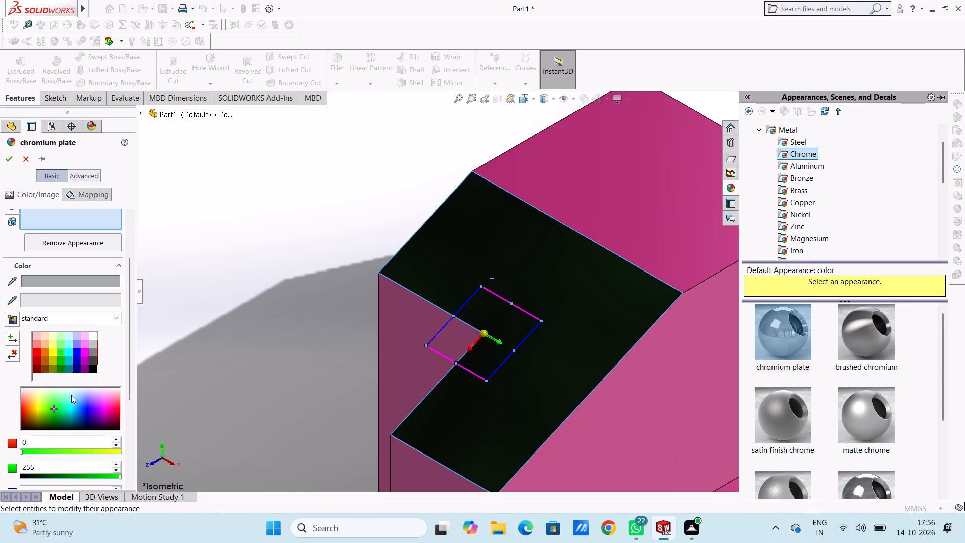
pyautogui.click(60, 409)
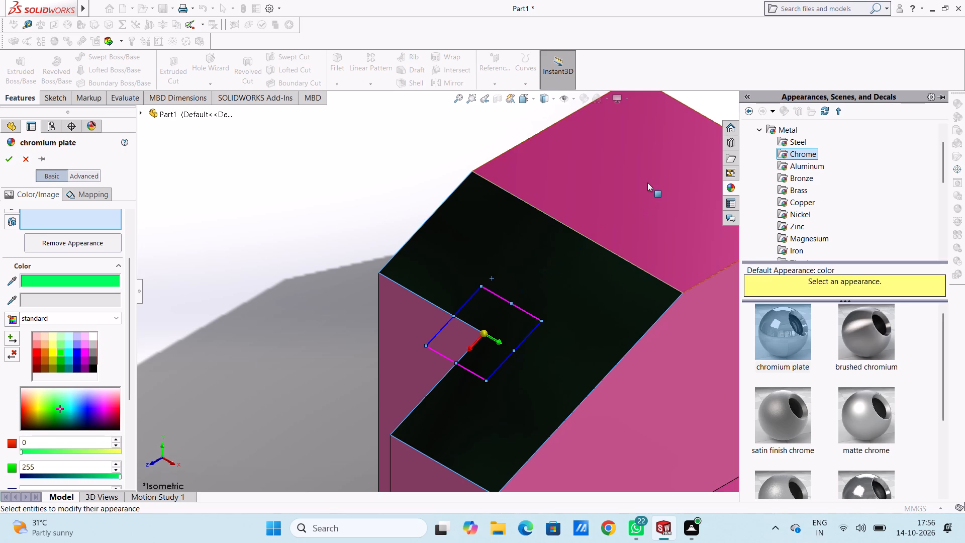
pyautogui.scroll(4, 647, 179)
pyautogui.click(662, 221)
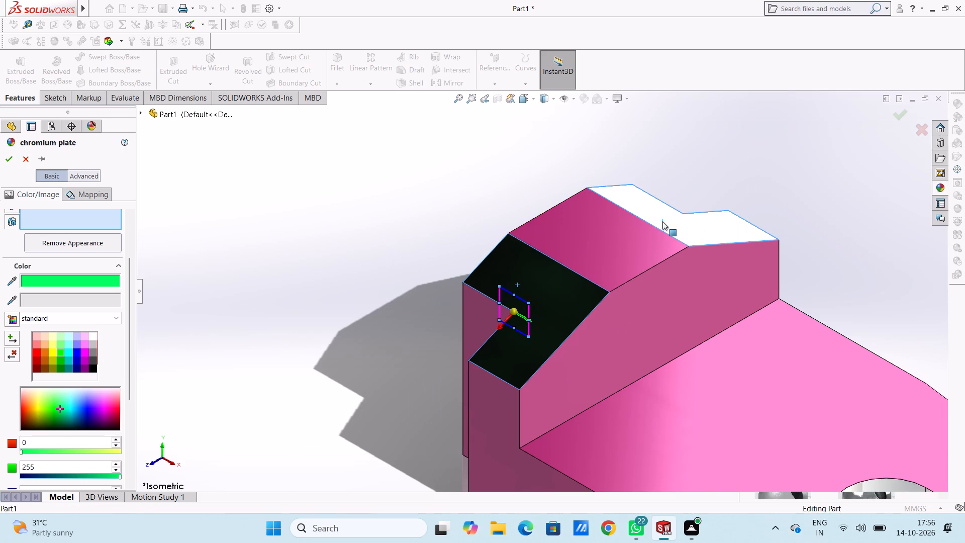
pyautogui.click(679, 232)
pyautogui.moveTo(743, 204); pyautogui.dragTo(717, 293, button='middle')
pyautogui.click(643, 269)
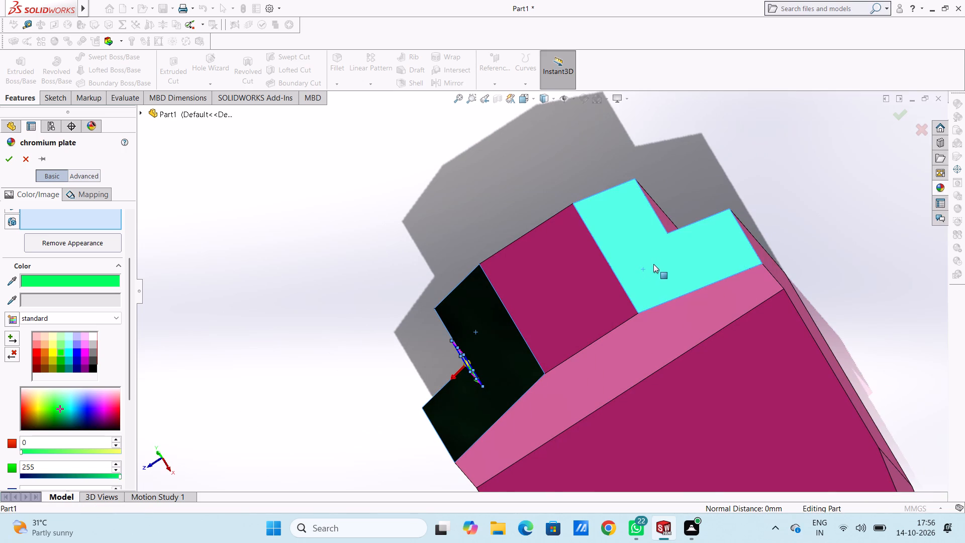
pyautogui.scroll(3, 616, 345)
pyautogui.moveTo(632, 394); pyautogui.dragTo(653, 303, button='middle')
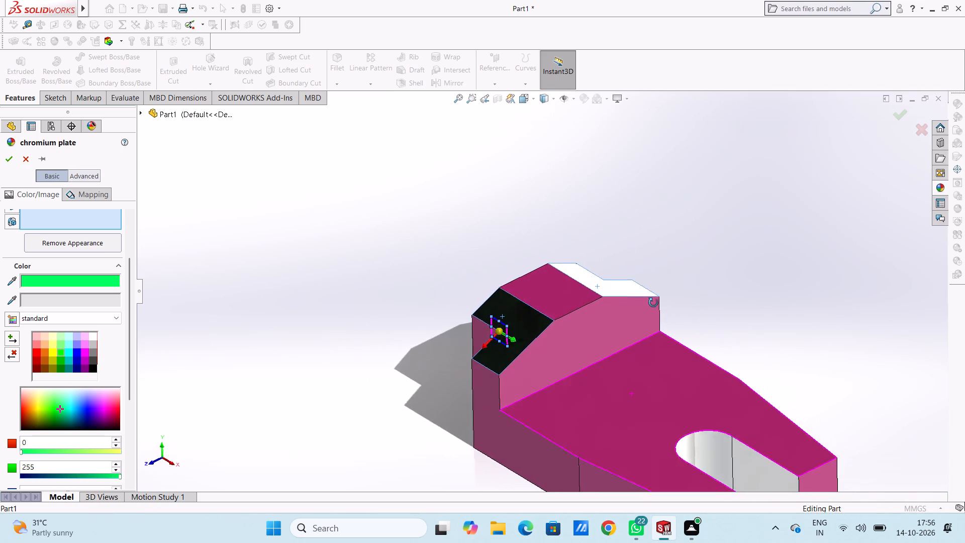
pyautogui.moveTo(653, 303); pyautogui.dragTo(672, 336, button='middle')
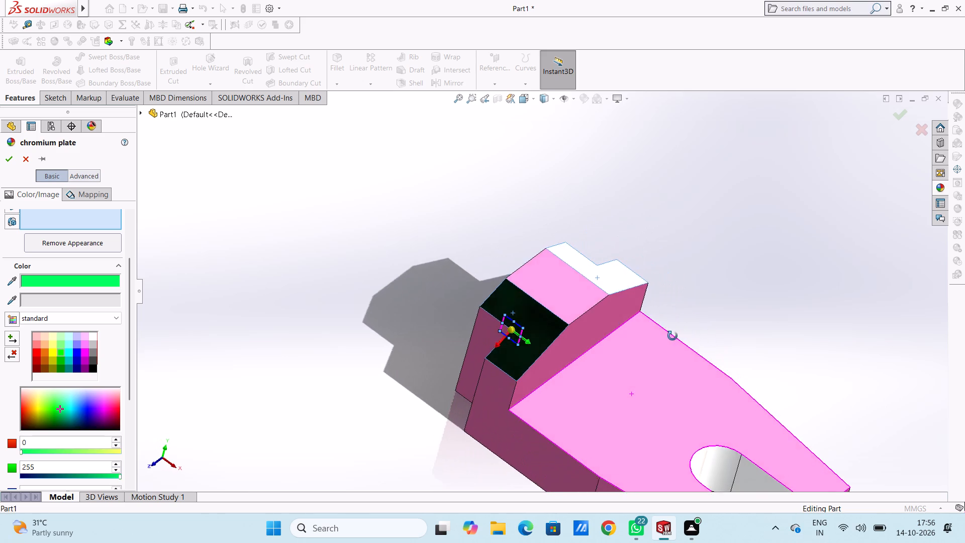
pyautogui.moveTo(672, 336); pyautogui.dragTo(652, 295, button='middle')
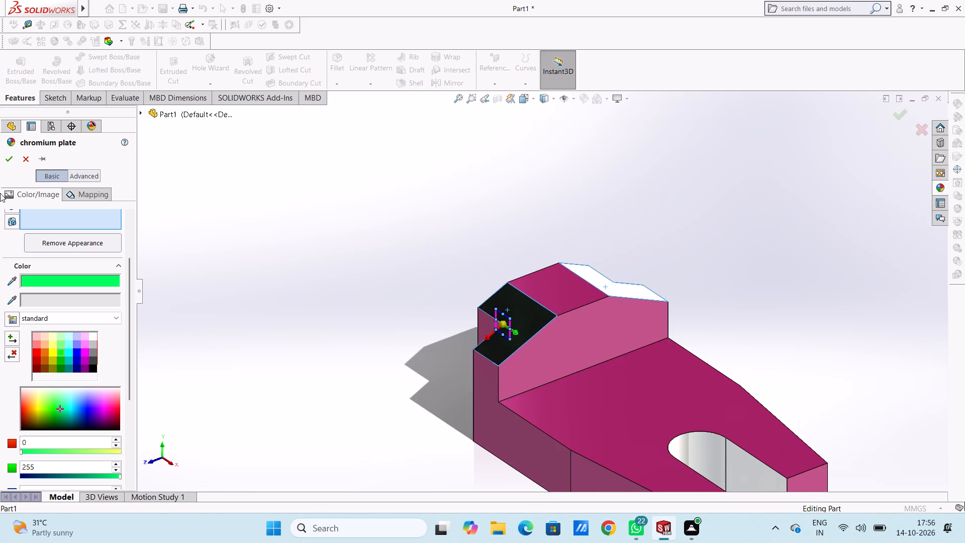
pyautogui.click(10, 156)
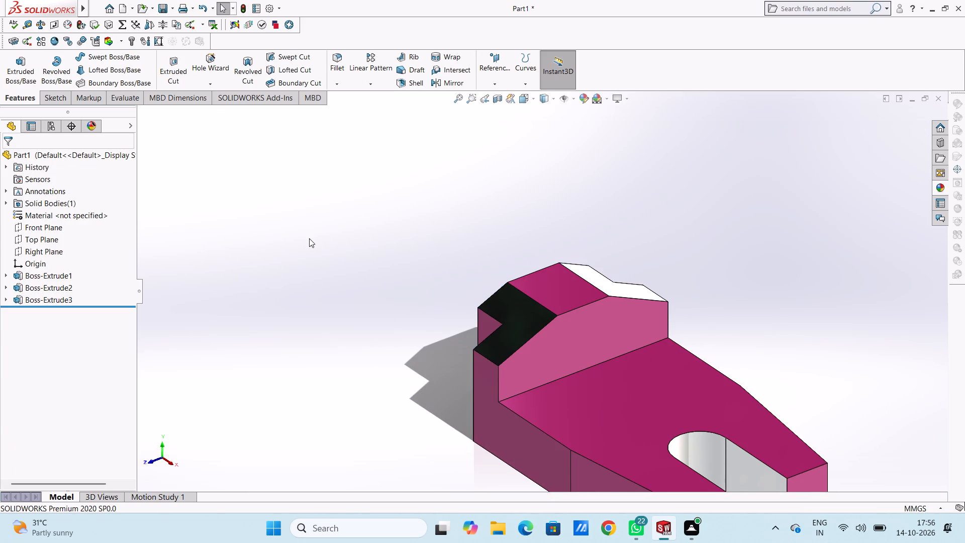
# Recolour the chromium plate blue, RGB 0, 42, 234, on the L-shaped lower sloped face and the topmost face of the end blocks.
pyautogui.scroll(3, 309, 238)
pyautogui.moveTo(580, 234); pyautogui.dragTo(526, 392, button='middle')
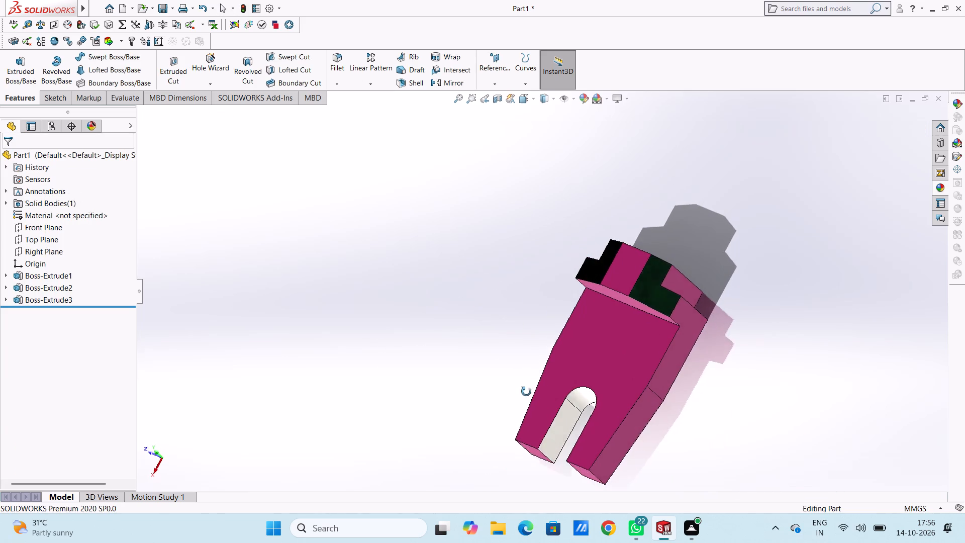
pyautogui.moveTo(526, 392); pyautogui.dragTo(584, 458, button='middle')
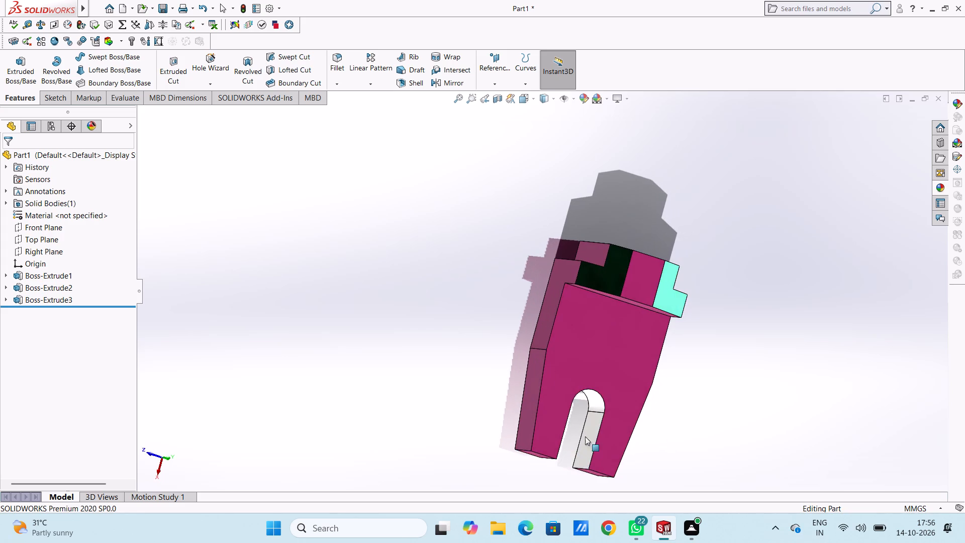
pyautogui.moveTo(402, 219); pyautogui.dragTo(464, 340, button='middle')
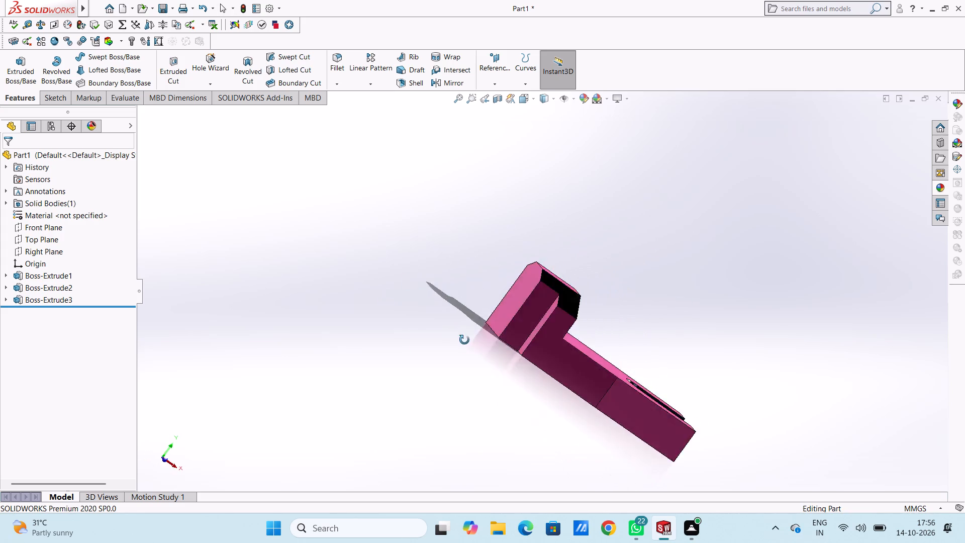
pyautogui.moveTo(464, 340); pyautogui.dragTo(393, 399, button='middle')
pyautogui.scroll(-4, 642, 273)
pyautogui.click(365, 368)
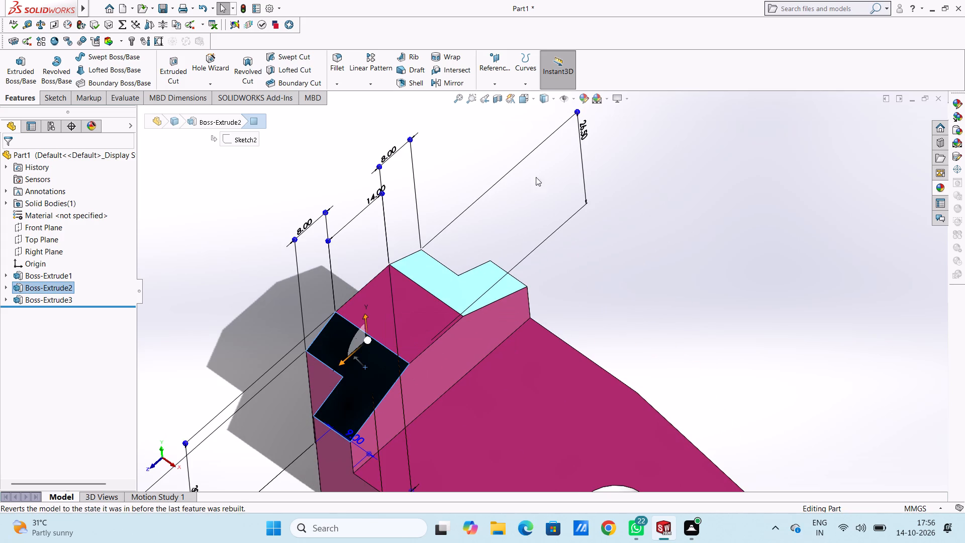
pyautogui.click(584, 95)
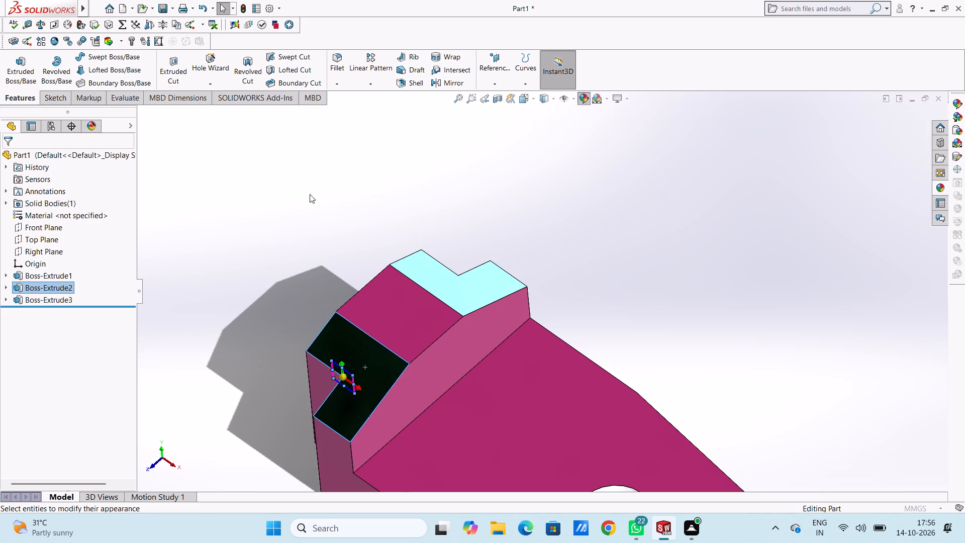
pyautogui.scroll(-2, 84, 430)
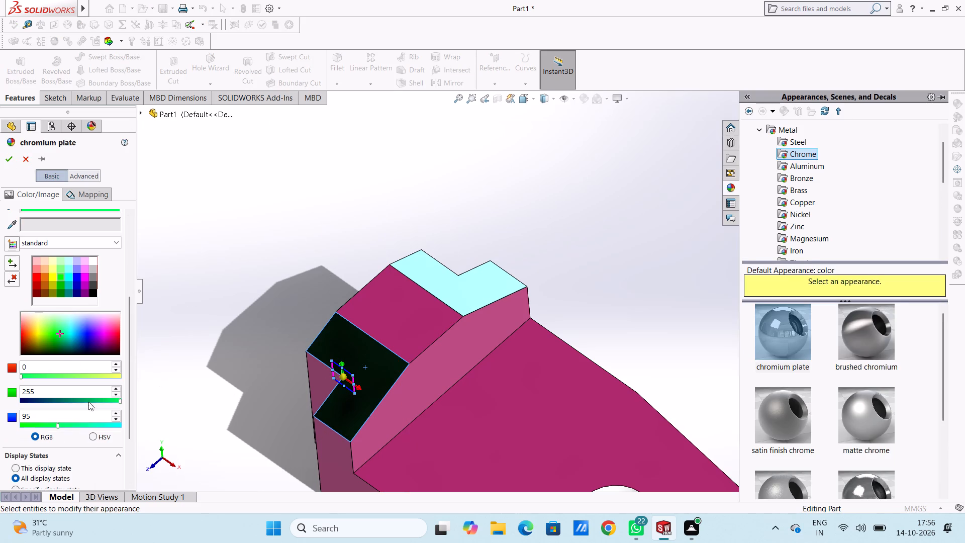
pyautogui.click(38, 400)
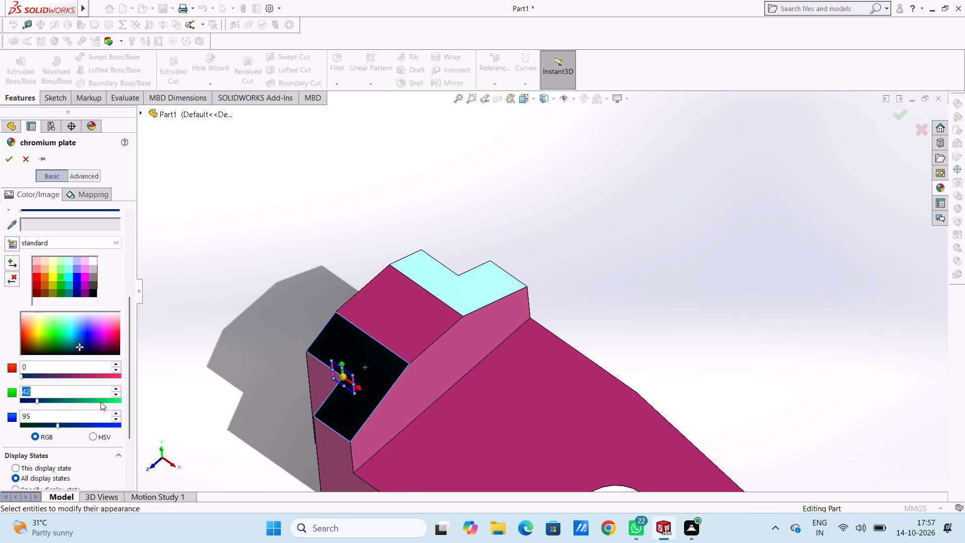
pyautogui.click(112, 423)
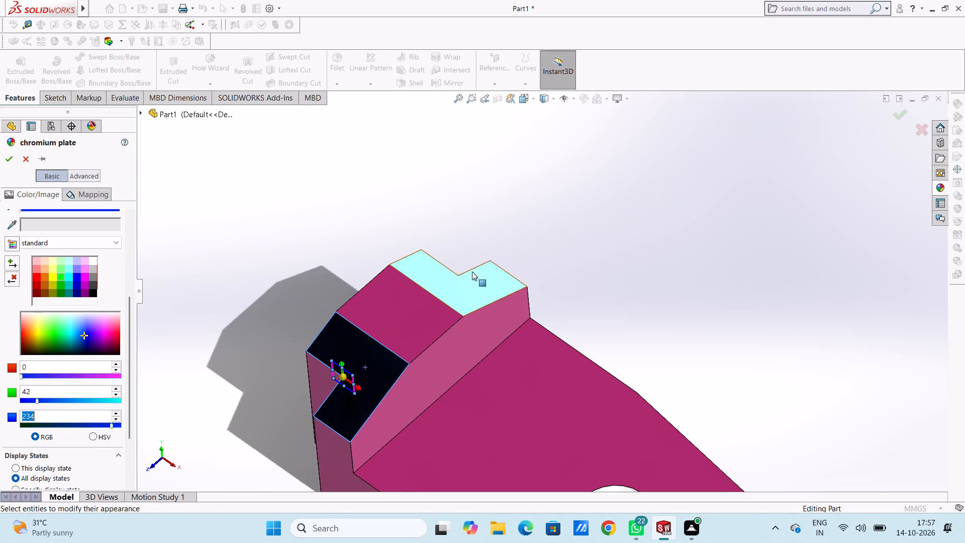
pyautogui.click(477, 295)
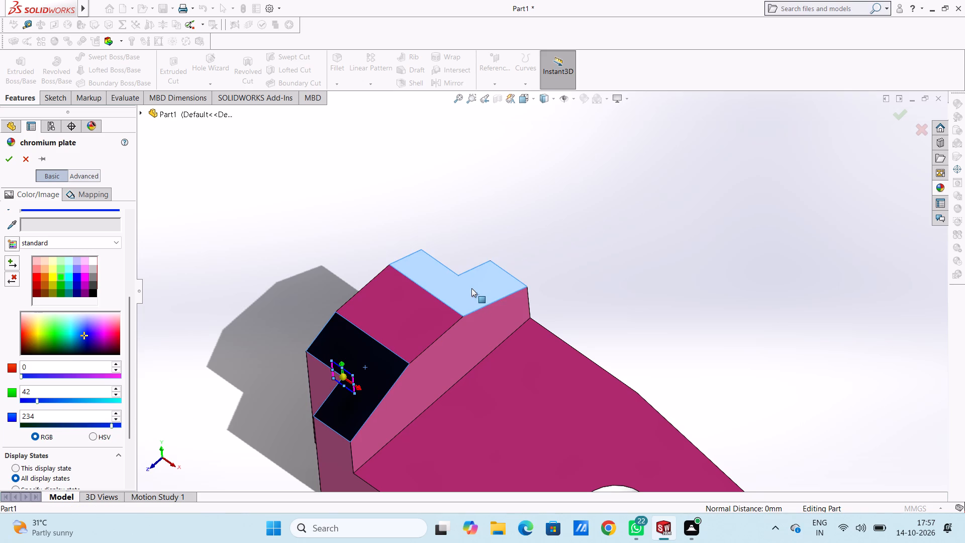
pyautogui.moveTo(512, 238); pyautogui.dragTo(502, 263, button='middle')
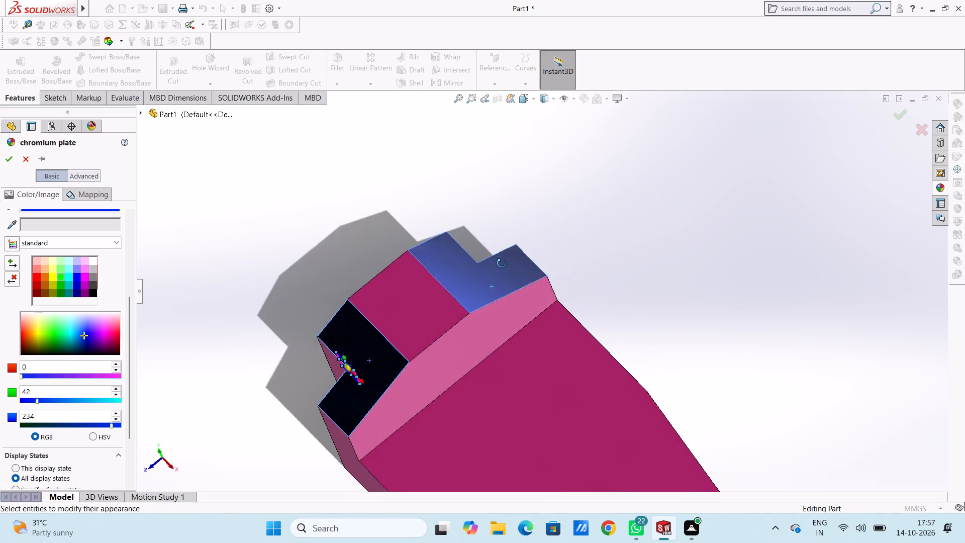
pyautogui.moveTo(502, 263); pyautogui.dragTo(523, 235, button='middle')
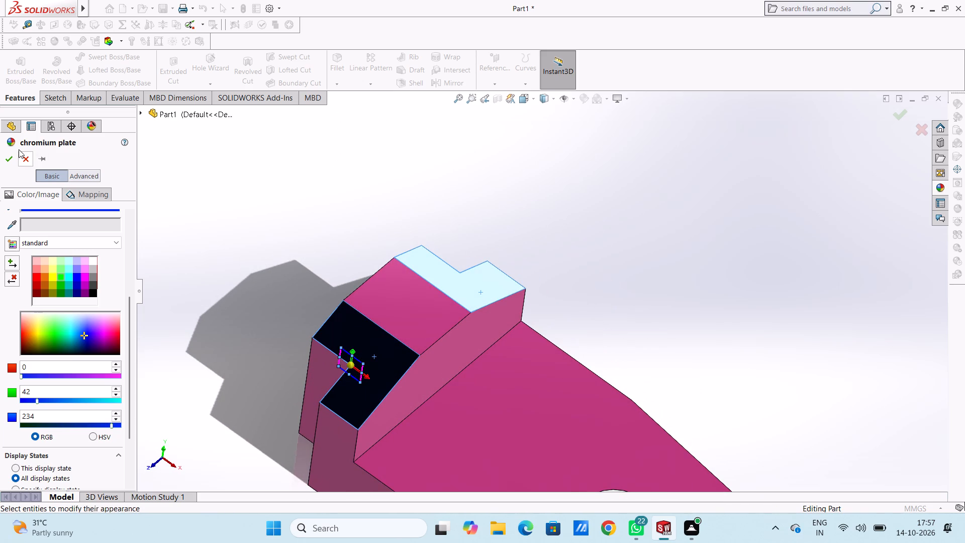
pyautogui.click(8, 159)
pyautogui.scroll(4, 284, 238)
pyautogui.moveTo(389, 307); pyautogui.dragTo(389, 295, button='middle')
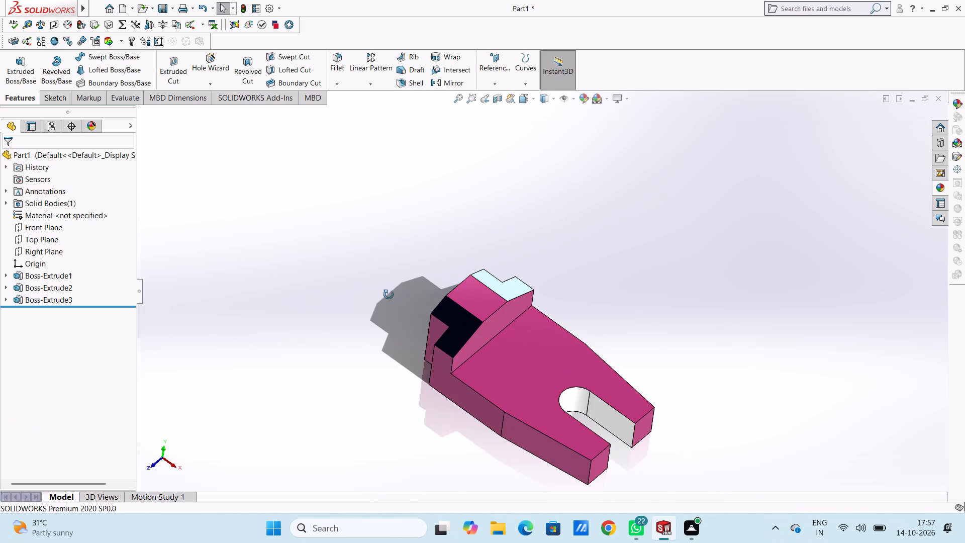
pyautogui.moveTo(389, 295); pyautogui.dragTo(387, 265, button='middle')
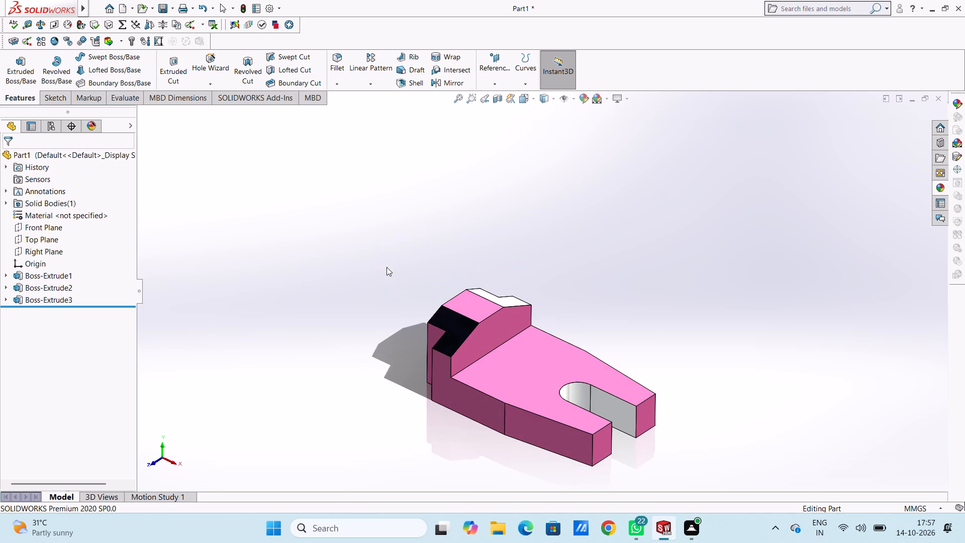
pyautogui.hotkey('ctrl', '7')
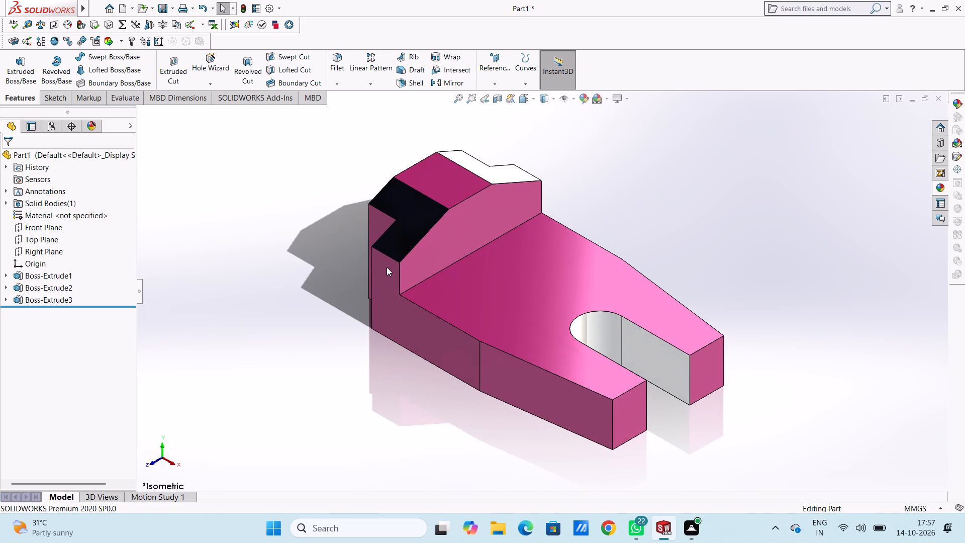
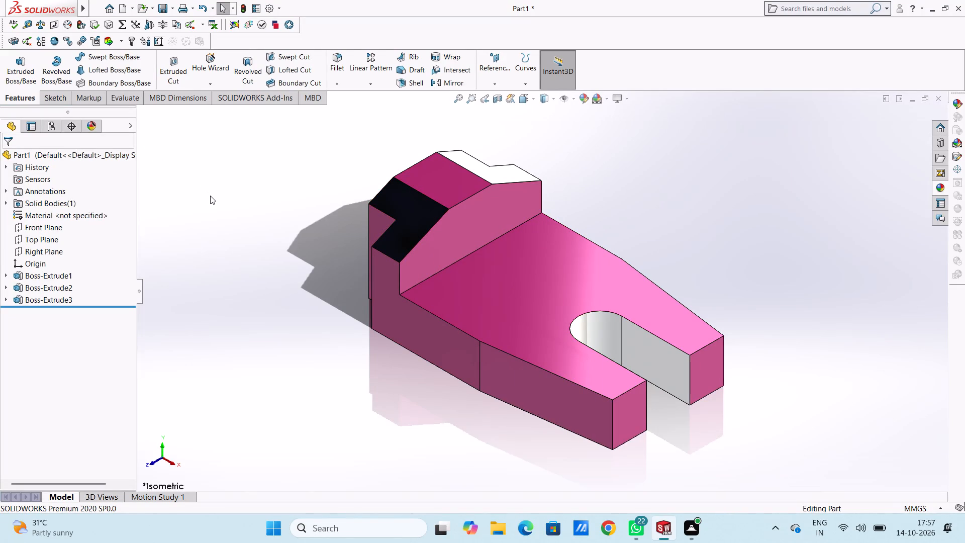
# Save the part in the Documents folder under the file name Inventor Professional.
pyautogui.hotkey('ctrl', 's')
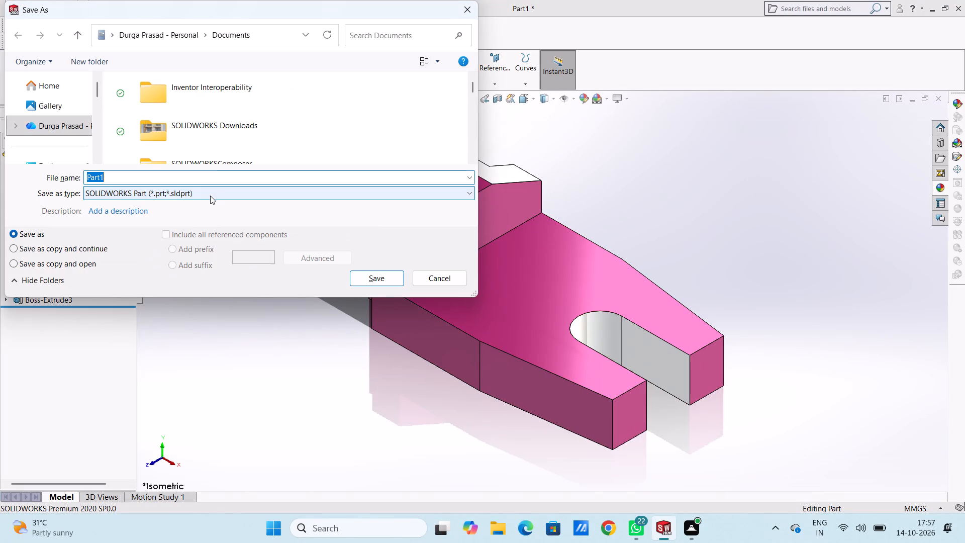
pyautogui.hotkey('ctrl', 'v')
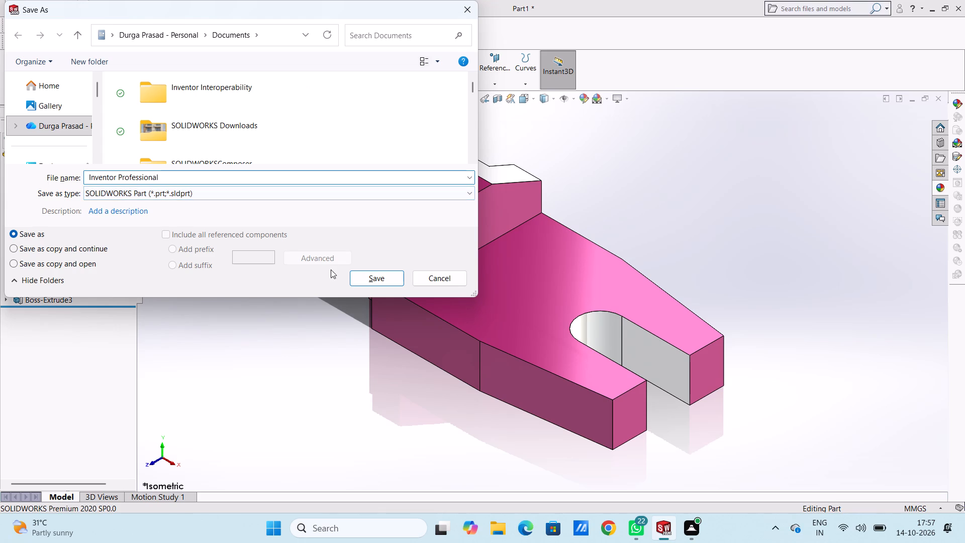
pyautogui.click(369, 273)
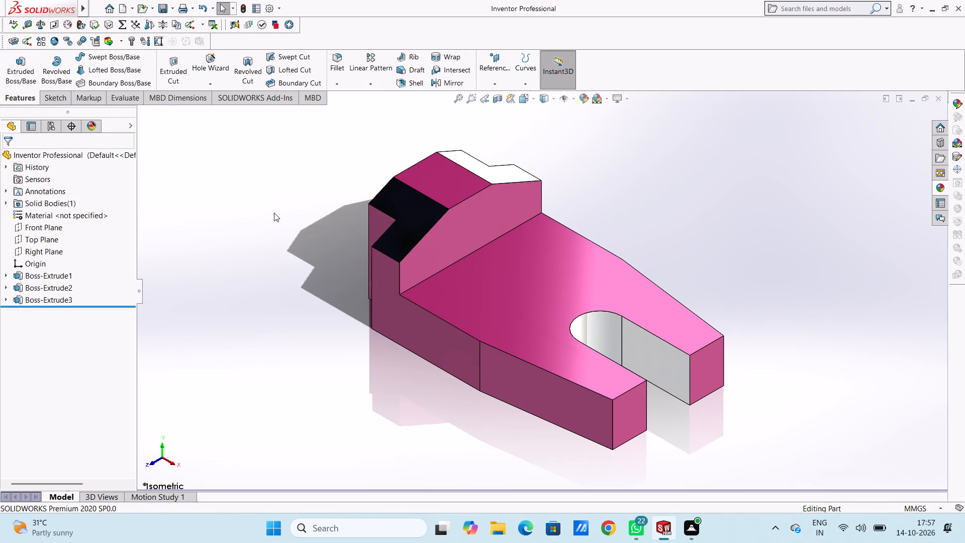
# Save a copy of the part in Adobe Portable Document Format (*.pdf), keeping the name Inventor Professional.
pyautogui.click(173, 9)
pyautogui.click(177, 31)
pyautogui.click(235, 189)
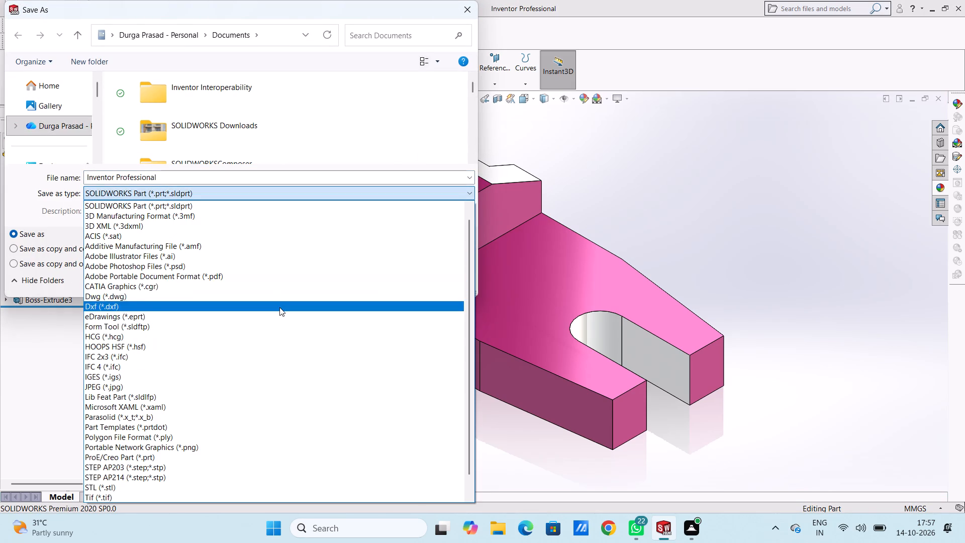
pyautogui.click(276, 271)
pyautogui.click(370, 300)
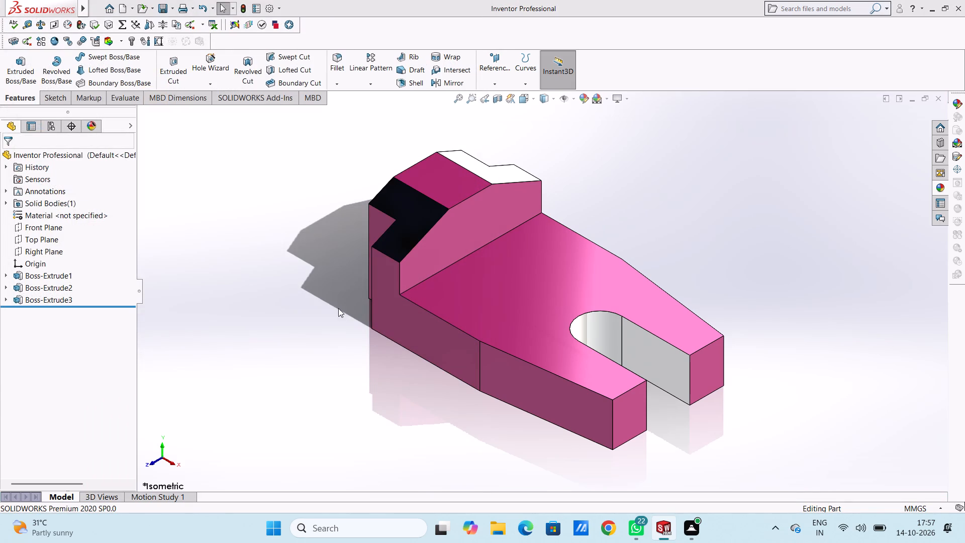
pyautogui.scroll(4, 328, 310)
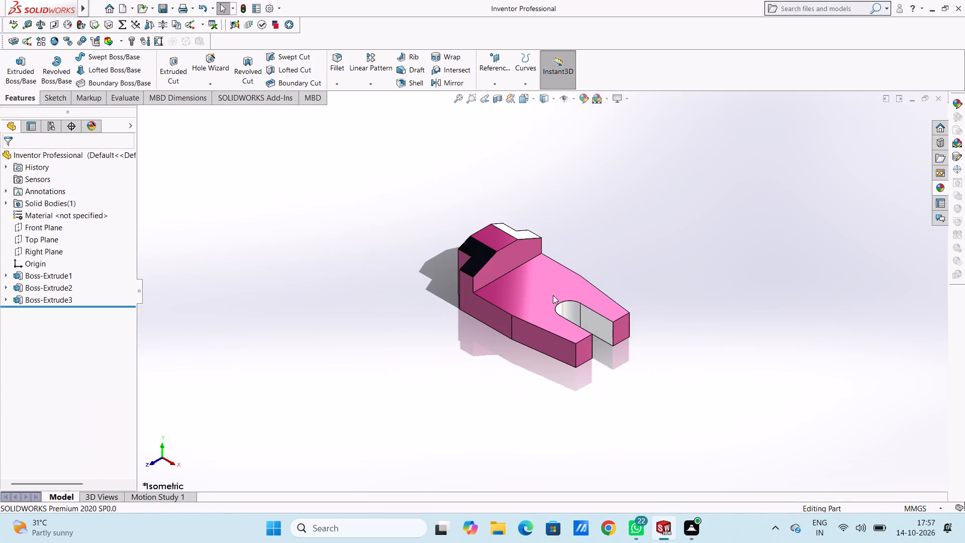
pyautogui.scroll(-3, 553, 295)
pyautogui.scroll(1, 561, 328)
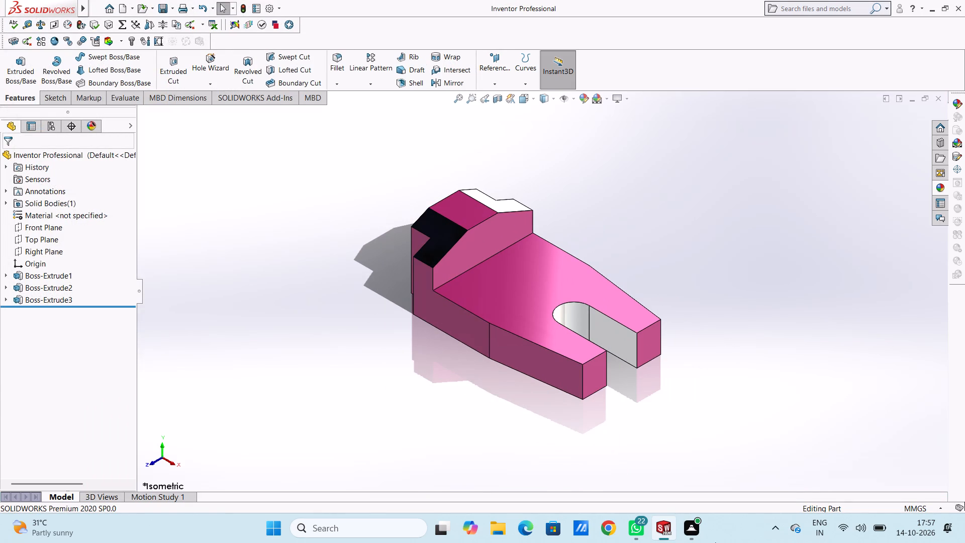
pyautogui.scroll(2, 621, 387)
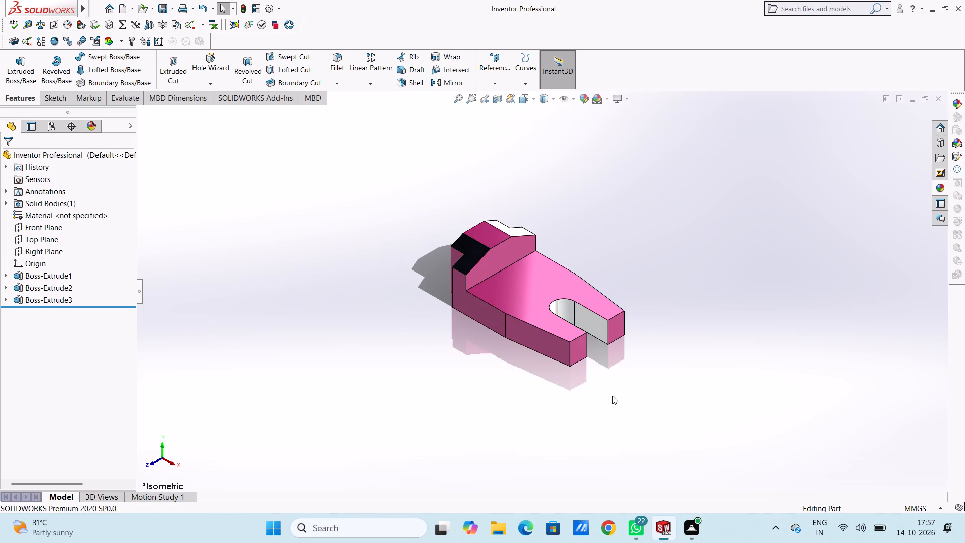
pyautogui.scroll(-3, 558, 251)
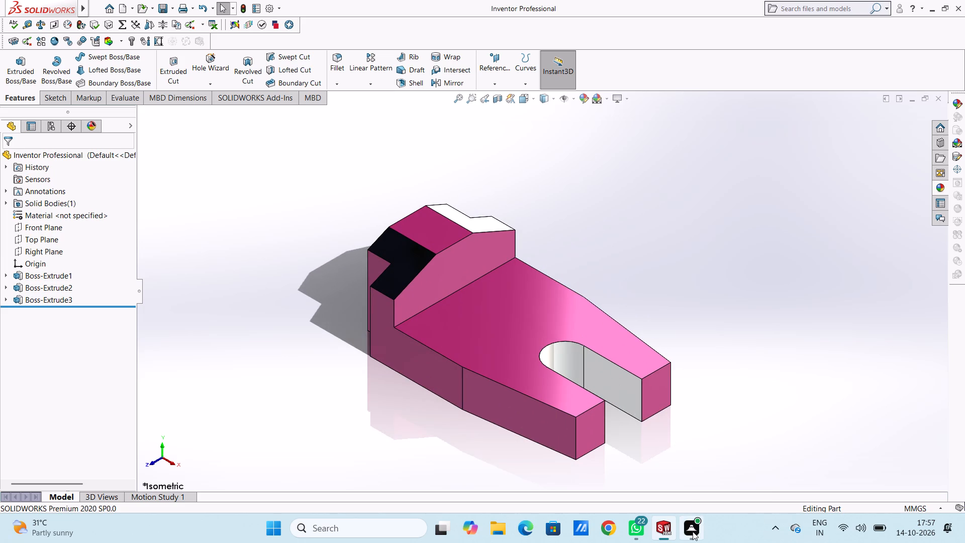